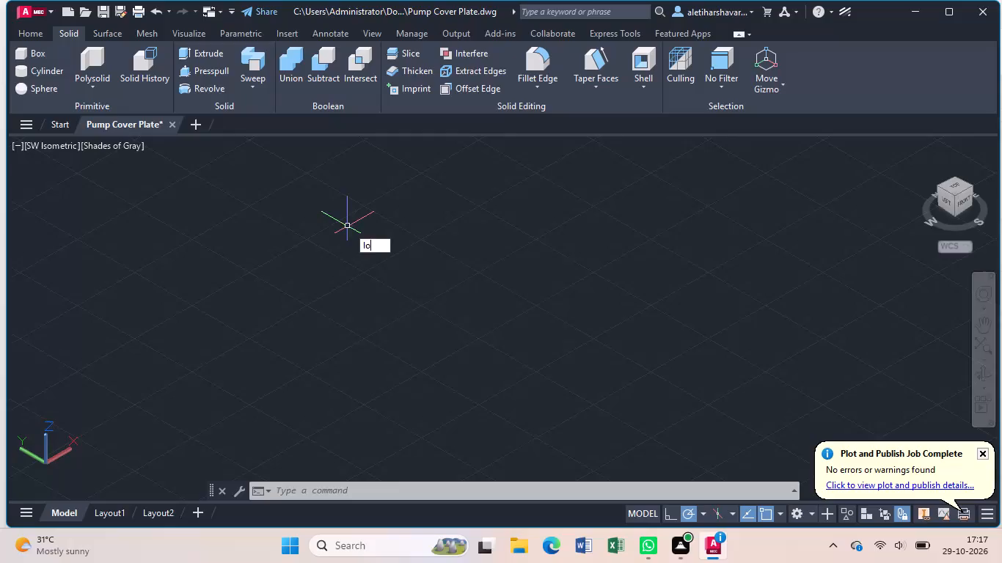
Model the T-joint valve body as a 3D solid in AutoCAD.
Configure the drawing units with a decimal length precision of 0.0 and accept the unit settings.
click(384, 275)
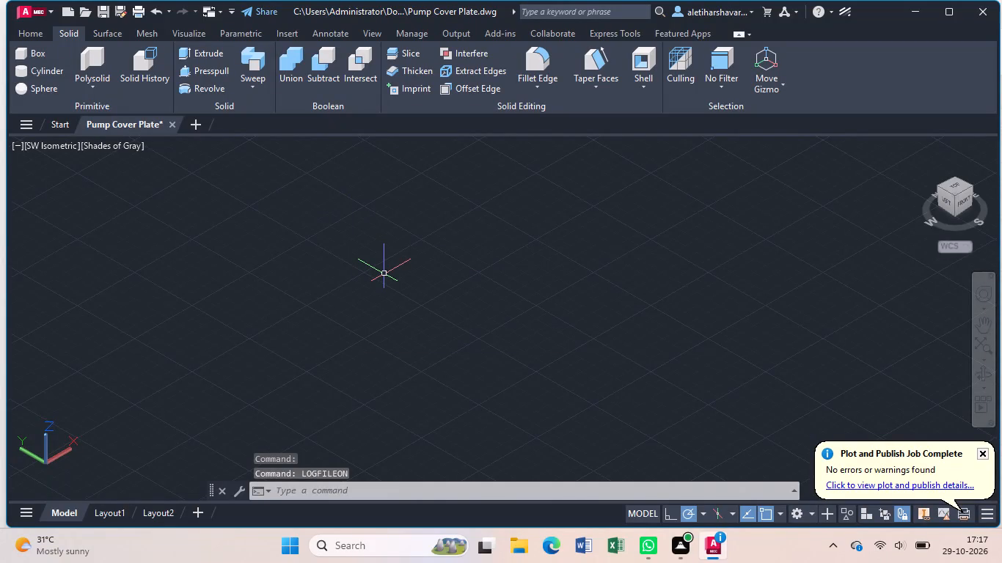
text(un)
key(Return)
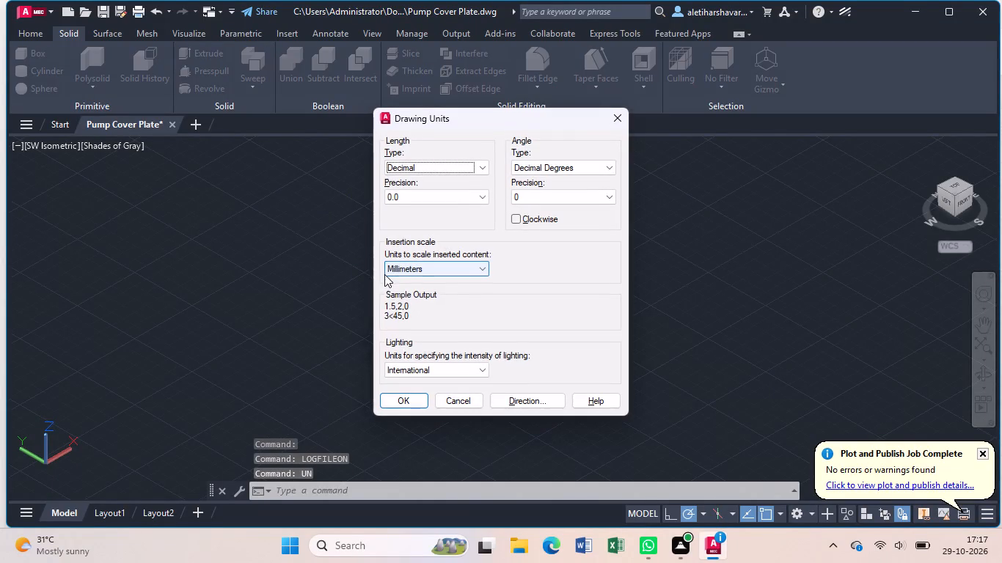
click(482, 197)
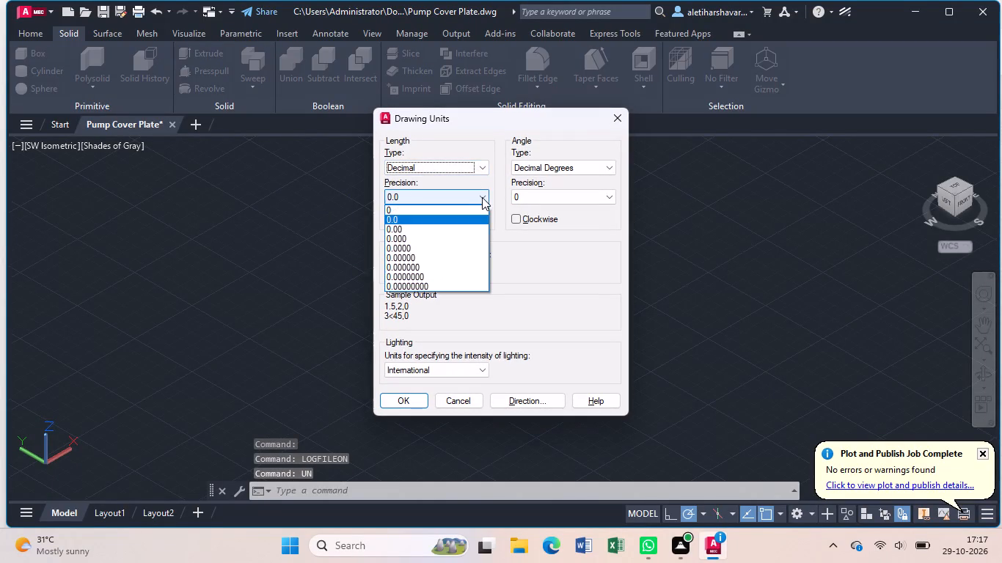
click(469, 217)
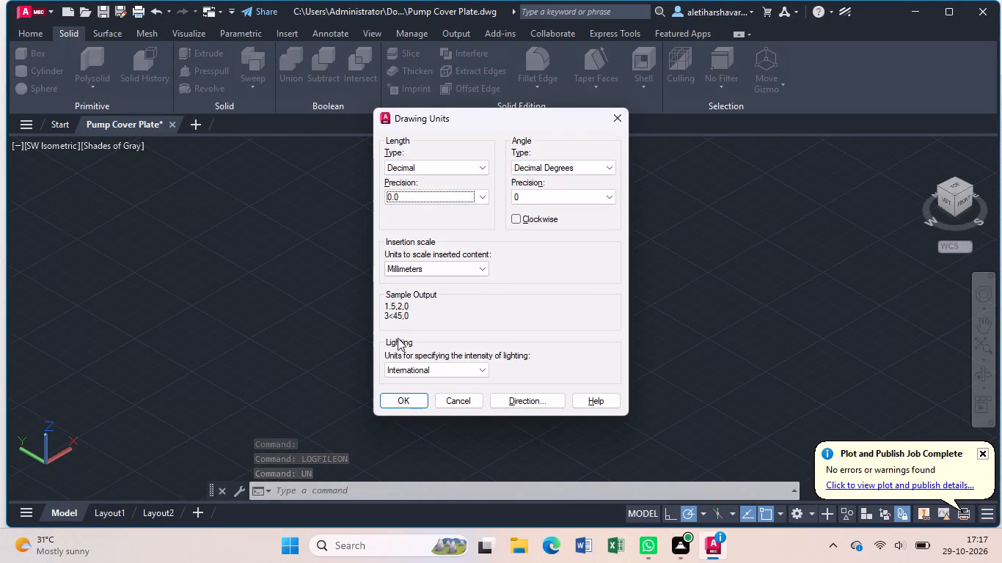
click(400, 400)
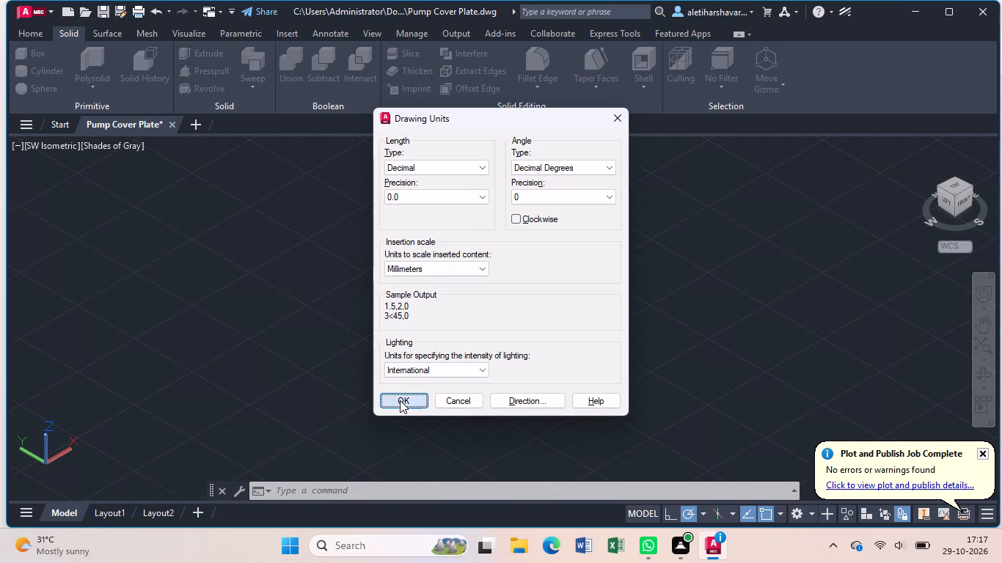
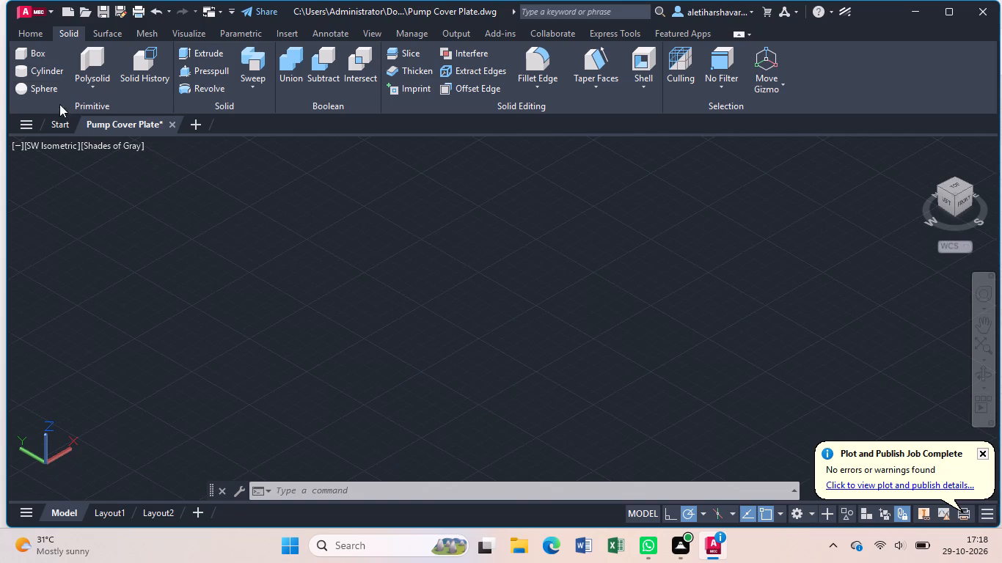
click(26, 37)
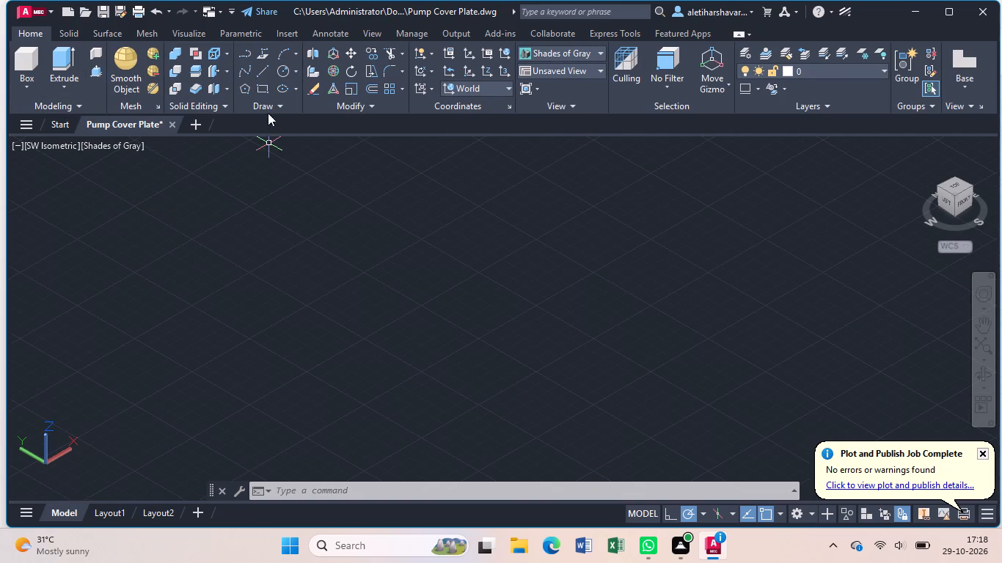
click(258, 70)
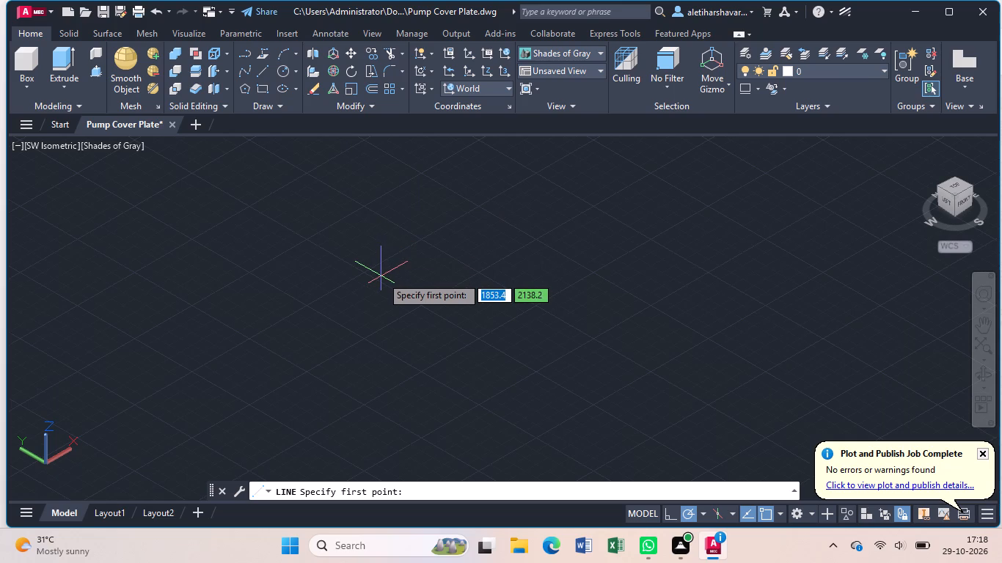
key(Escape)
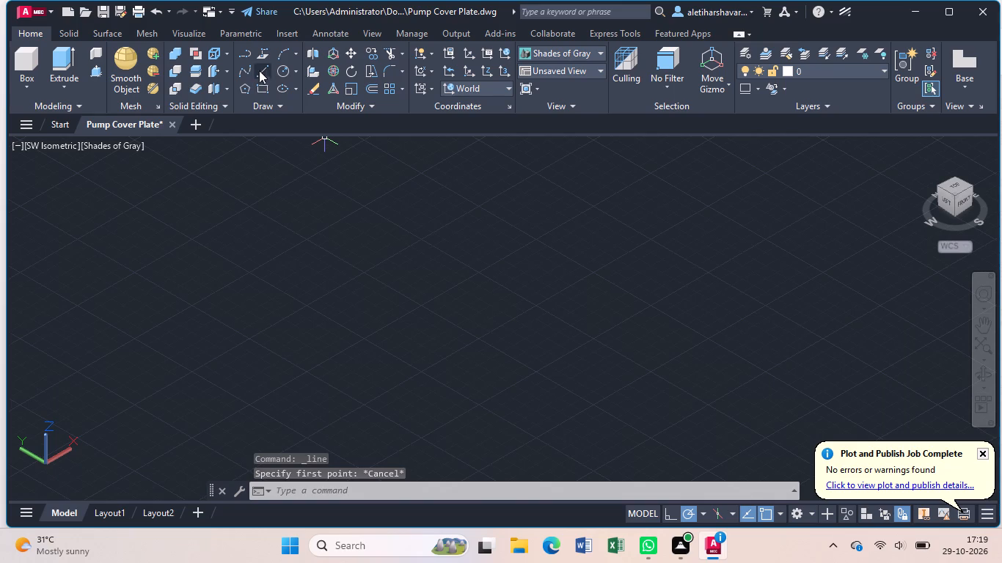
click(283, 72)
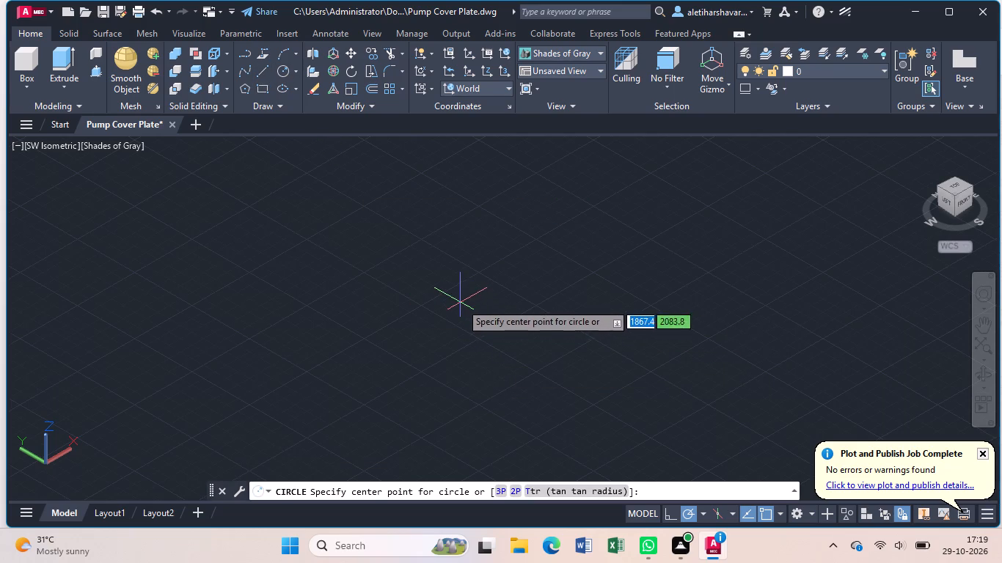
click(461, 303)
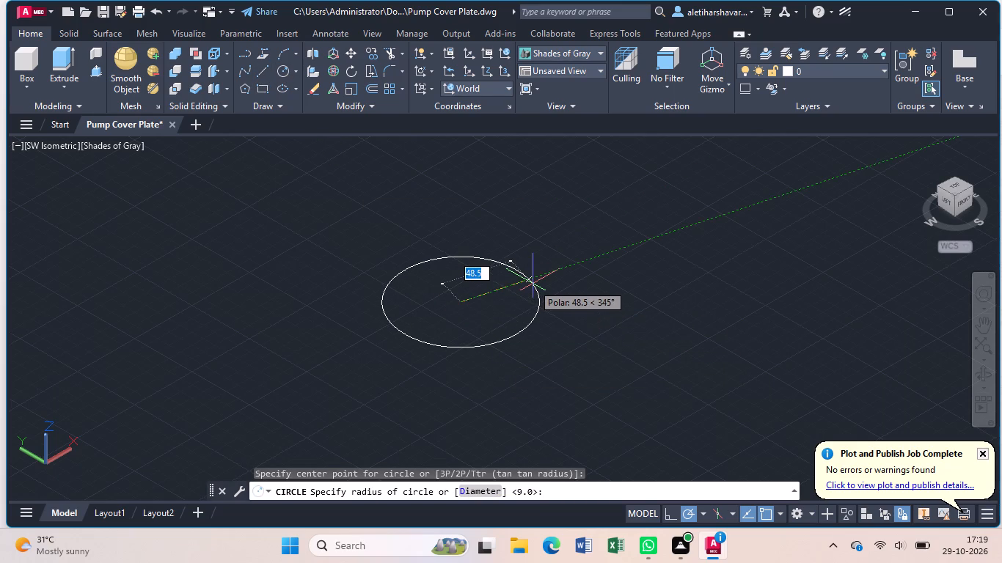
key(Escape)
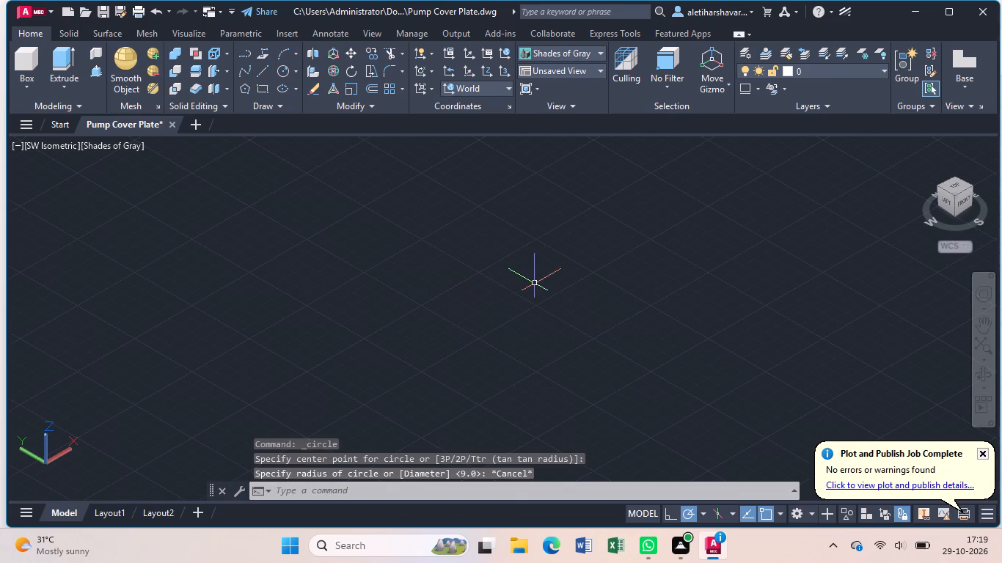
Set the viewport to the 2D Wireframe visual style and the Top view.
click(139, 144)
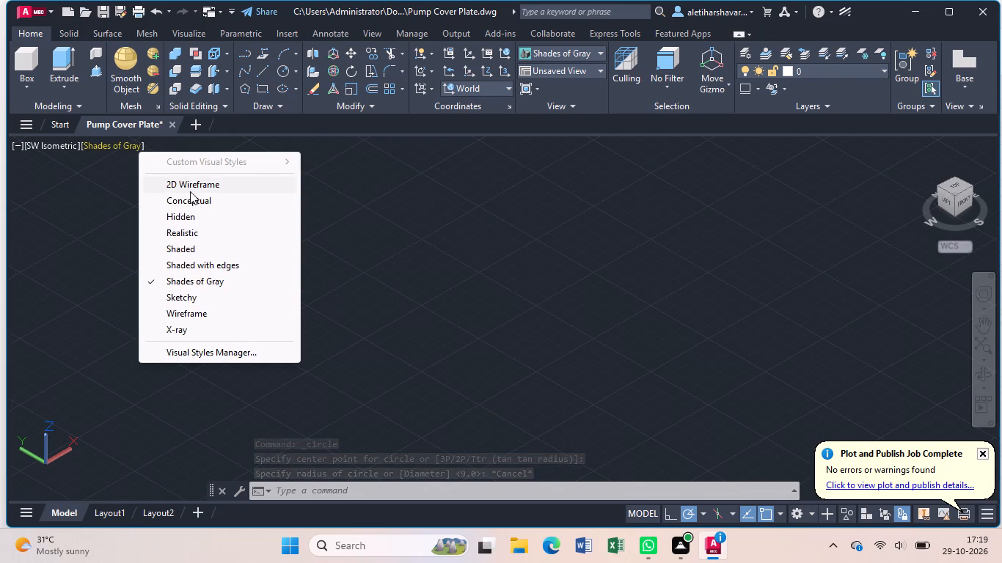
click(196, 187)
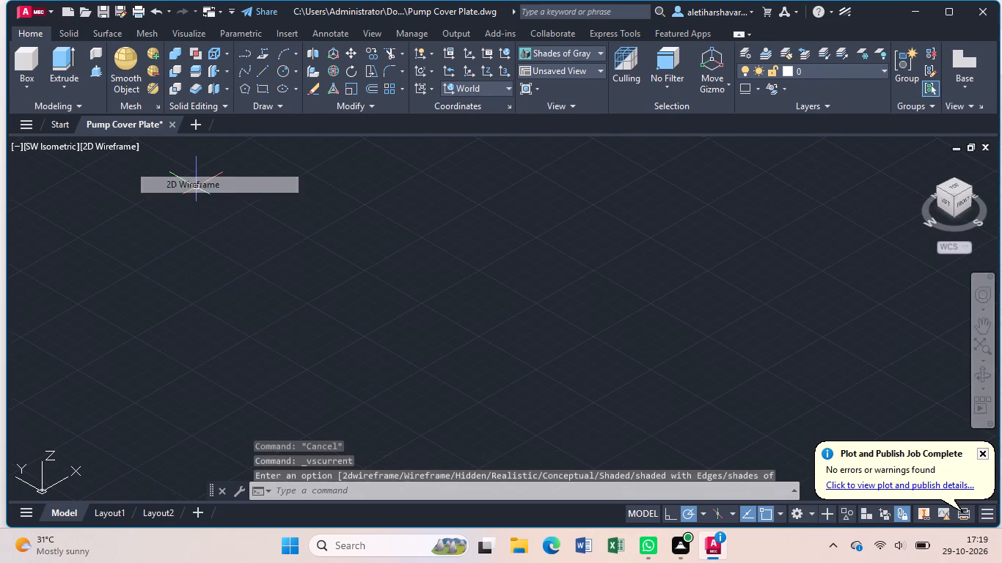
click(33, 143)
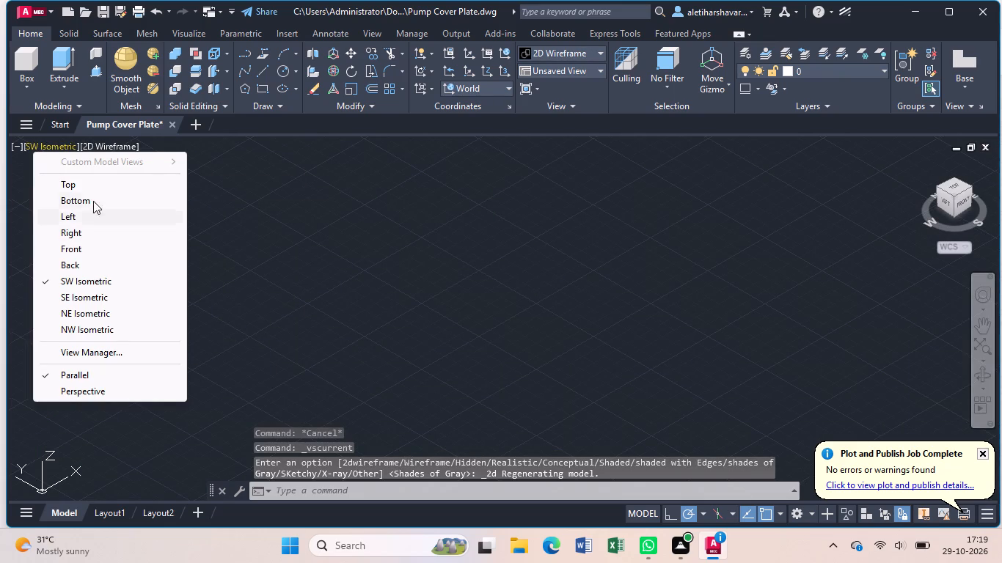
click(94, 188)
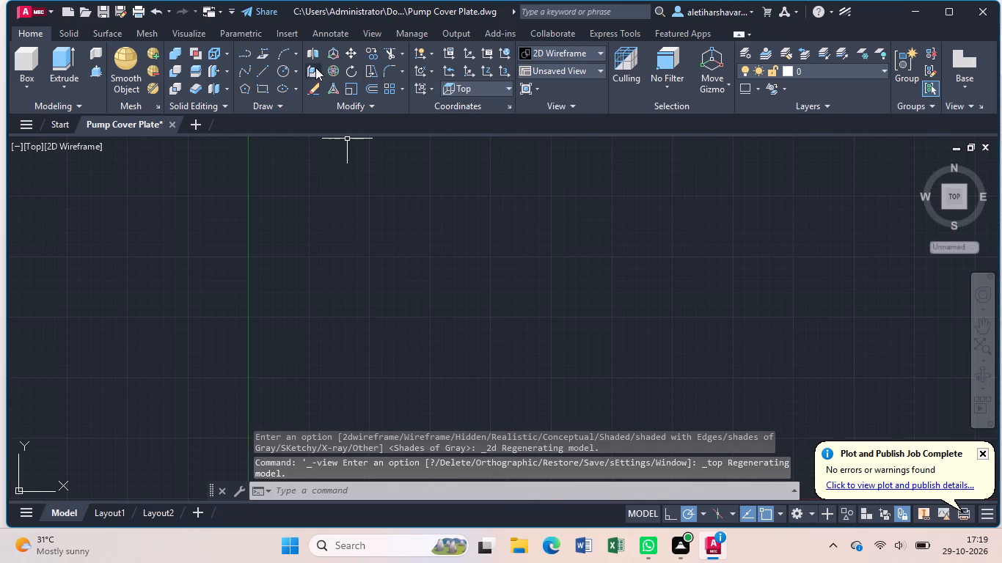
Draw a circle of radius 35 in the empty top view, with its centre placed freehand.
click(282, 66)
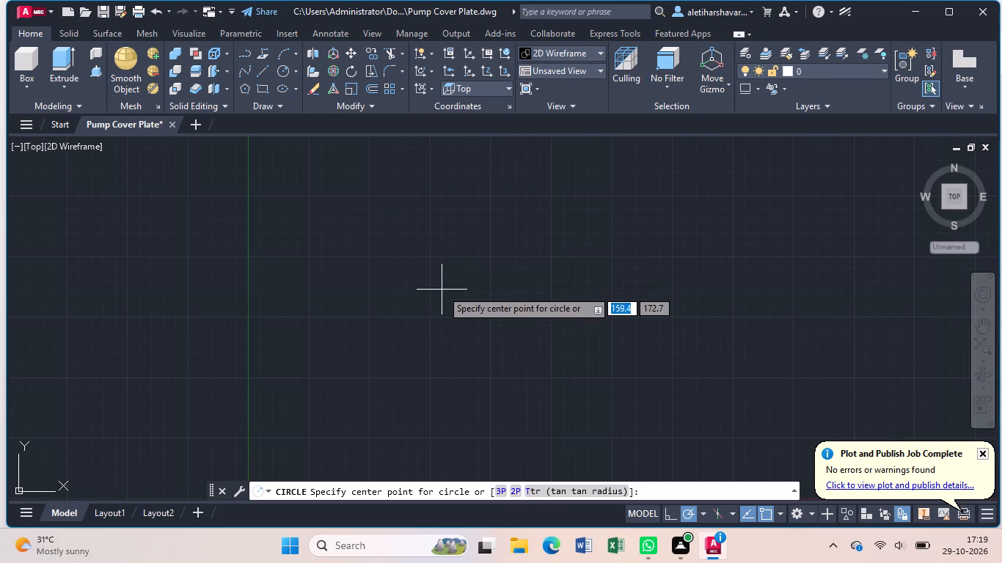
click(431, 281)
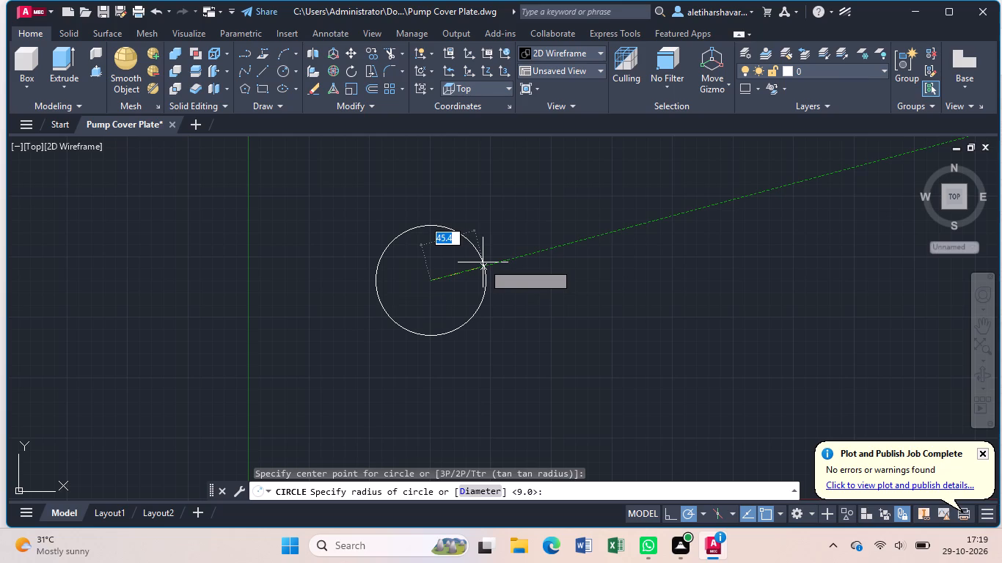
text(35)
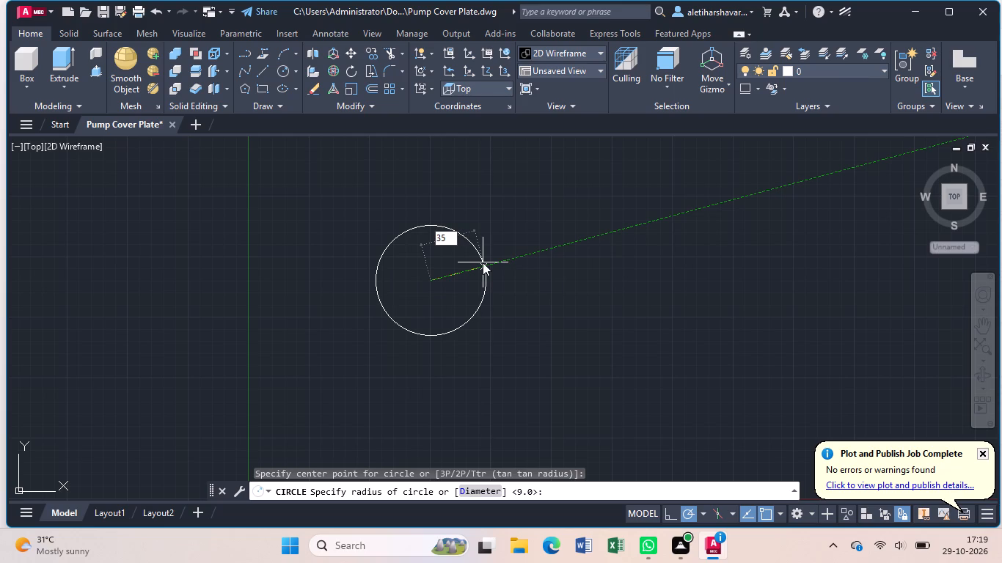
key(Return)
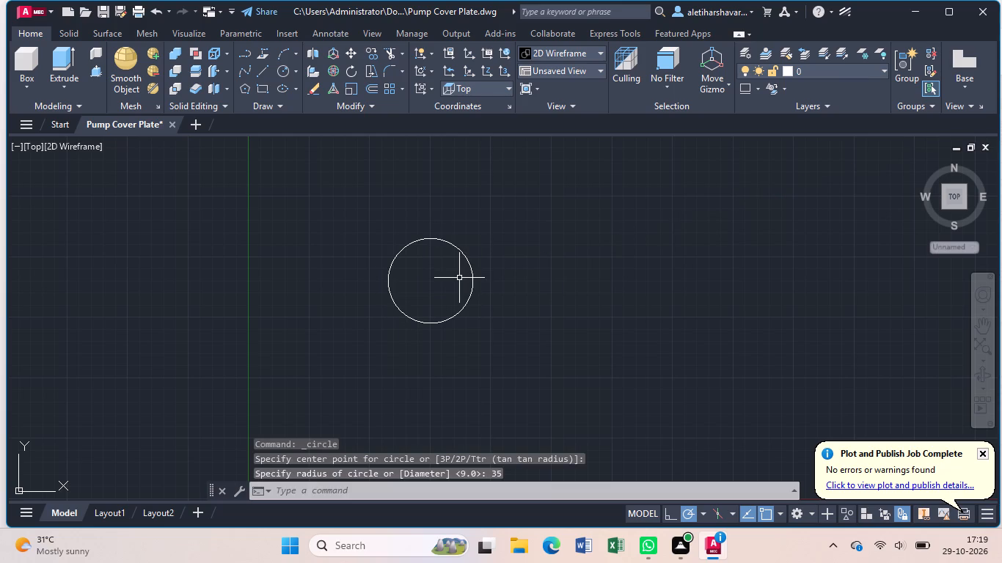
Start the Line command to add a line to the circle sketch.
middle_drag(459, 278, 369, 277)
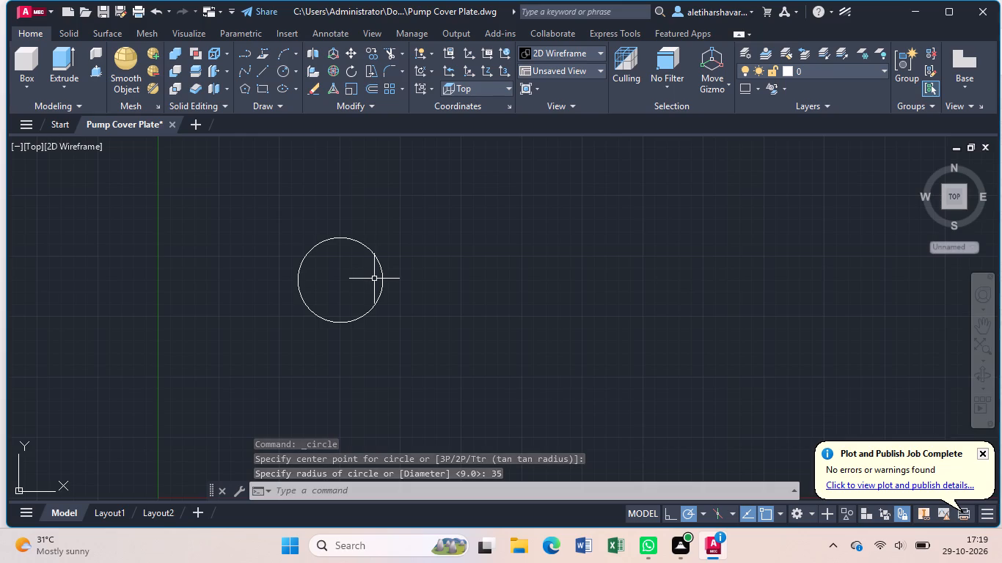
scroll(374, 279, up, 1)
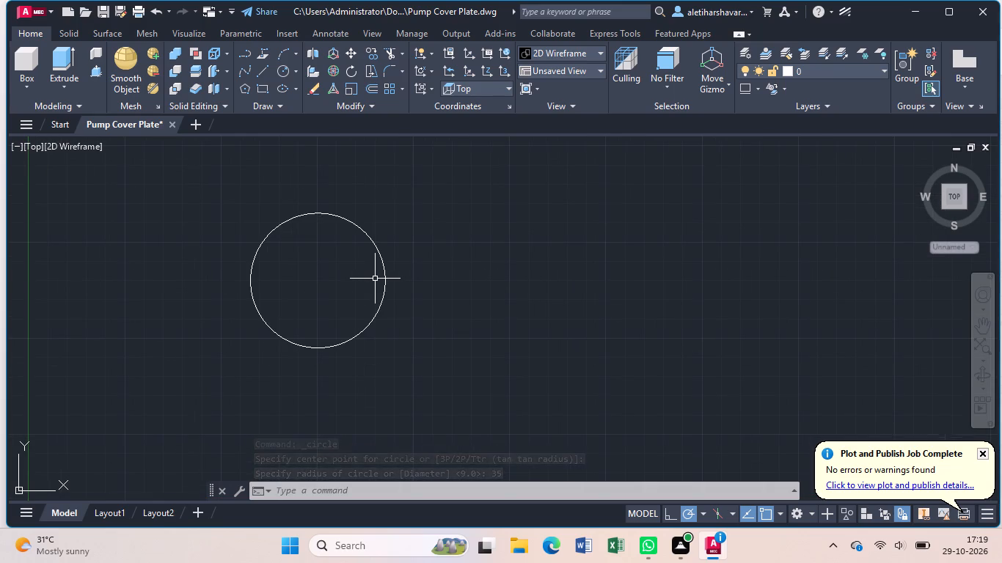
scroll(375, 279, up, 1)
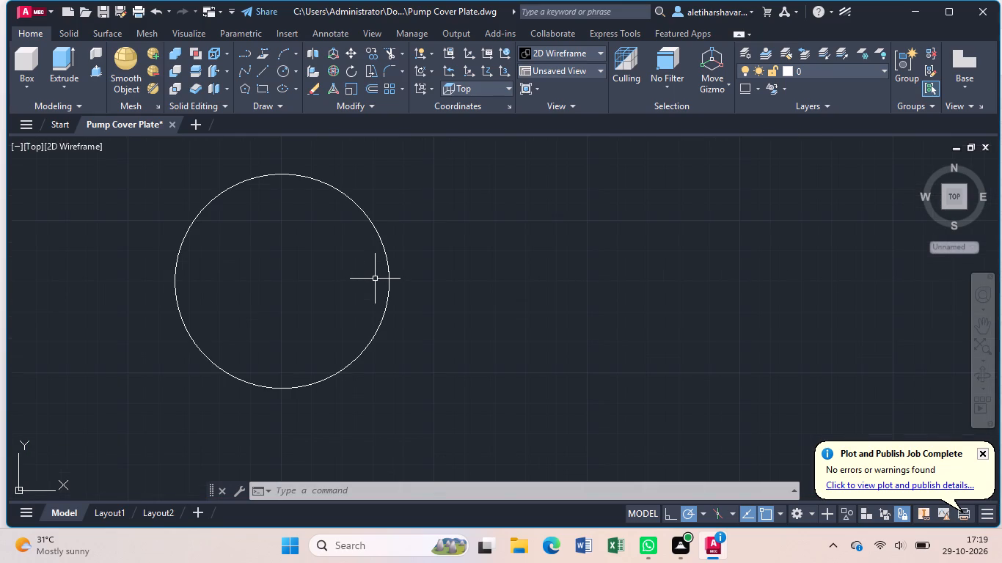
key(l)
key(Return)
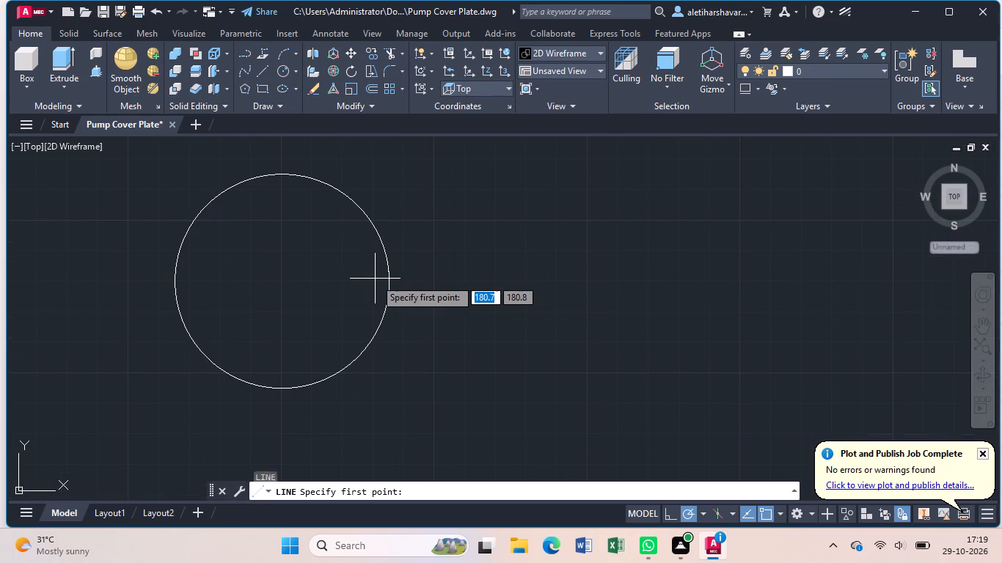
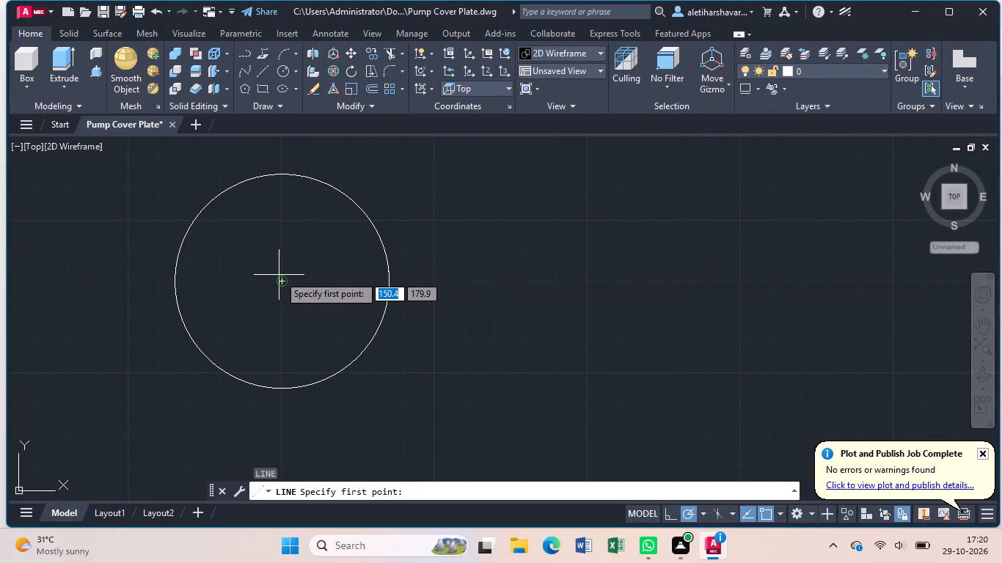
Draw a 55-long vertical line from the radius 35 circle's centre straight up past its upper edge.
click(282, 278)
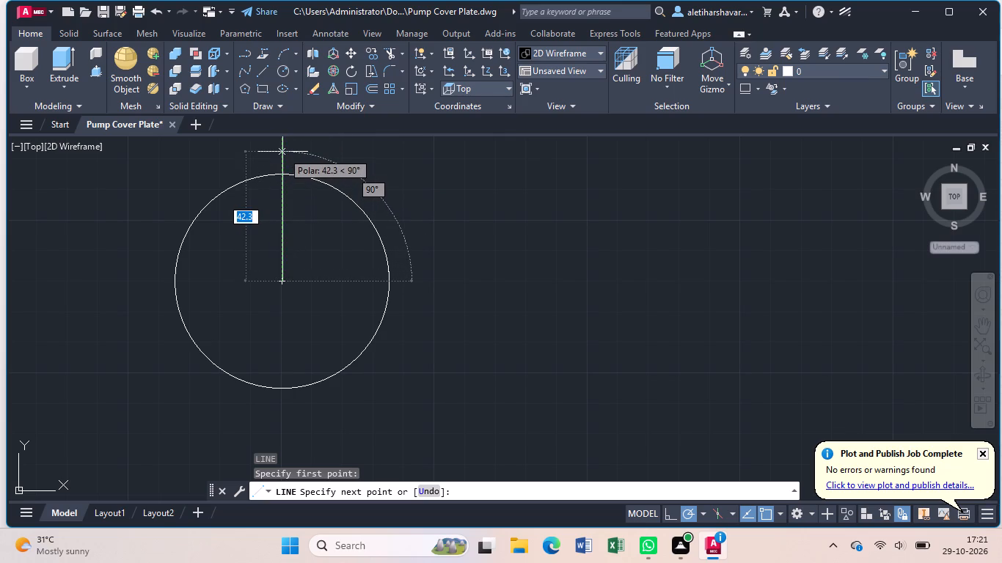
middle_drag(282, 152, 295, 210)
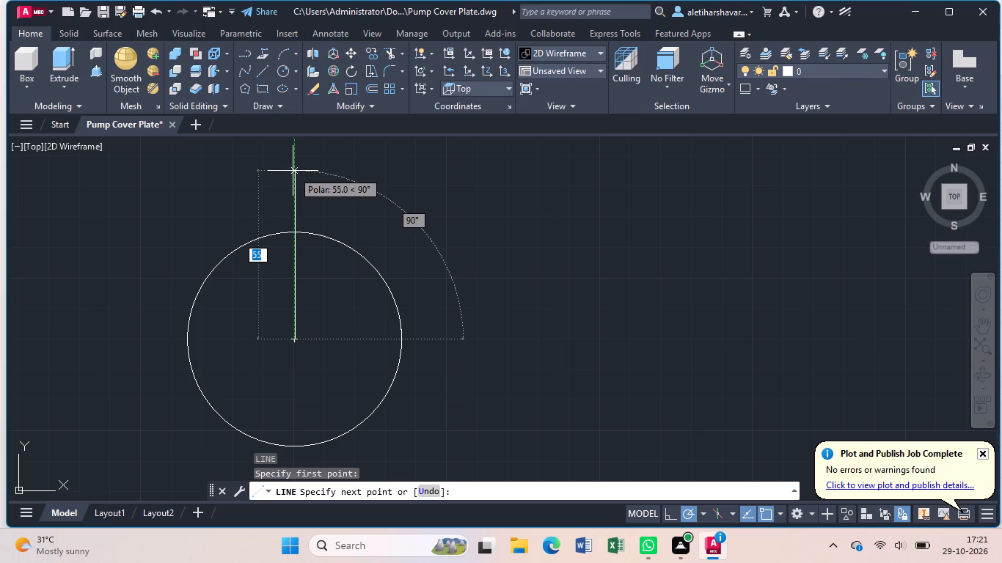
text(55)
key(Return)
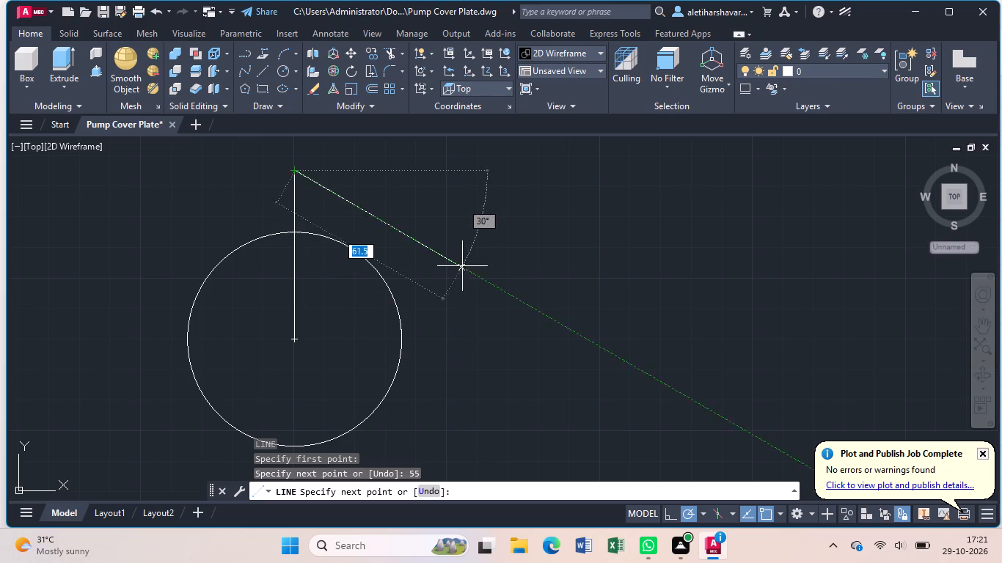
key(Escape)
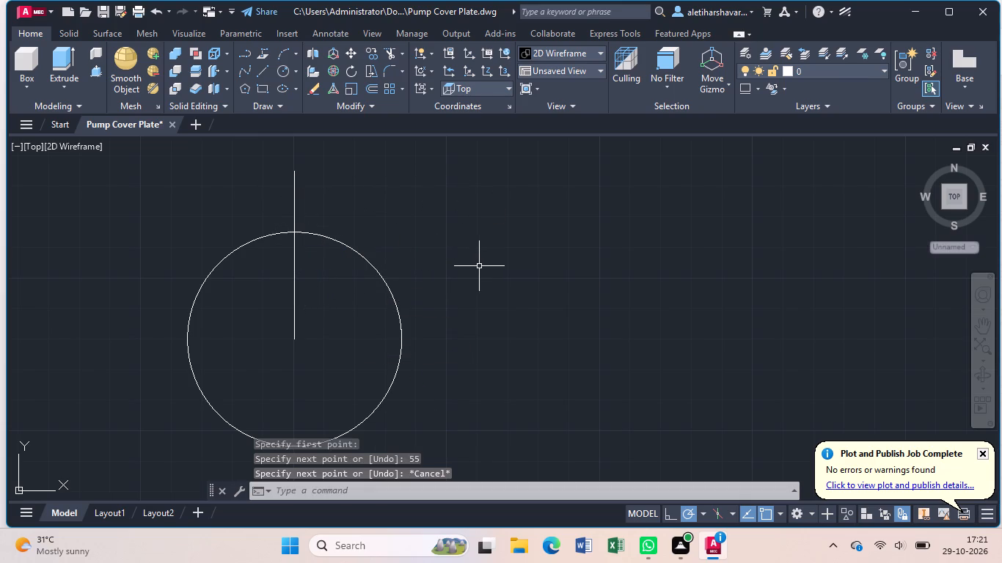
Draw a second 55-long vertical line from the circle's centre straight down past its lower edge.
scroll(461, 329, down, 1)
middle_drag(361, 352, 377, 251)
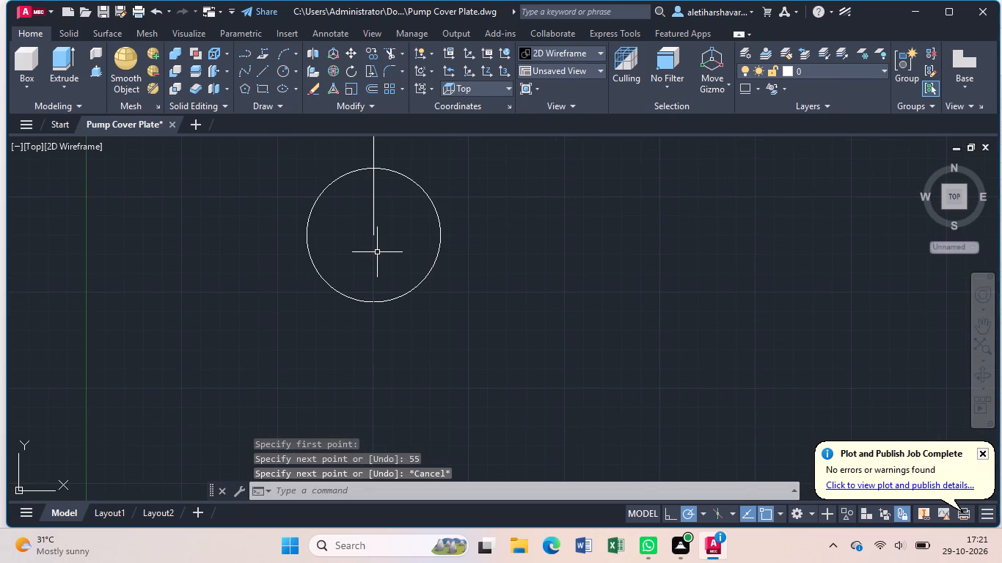
key(l)
key(Return)
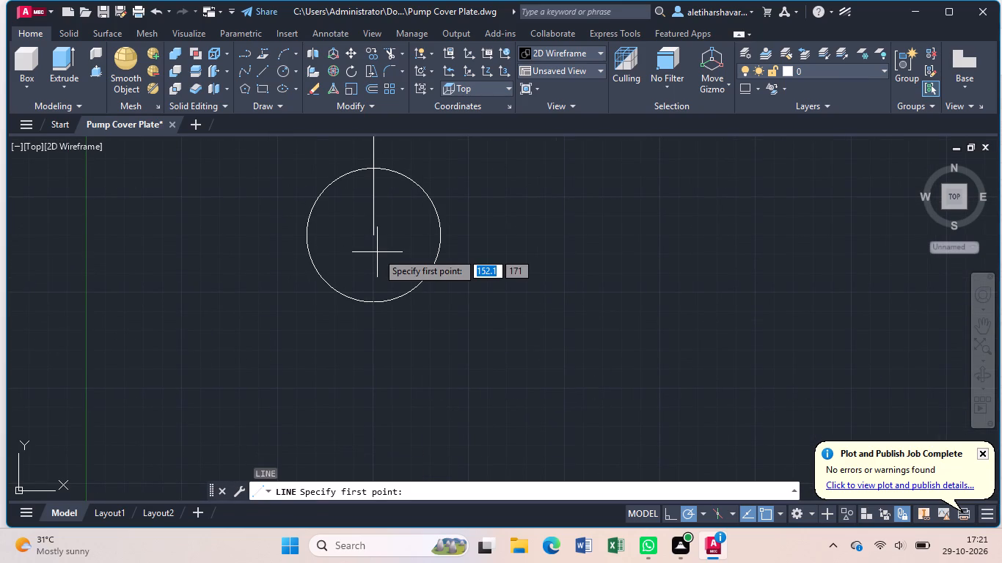
click(370, 238)
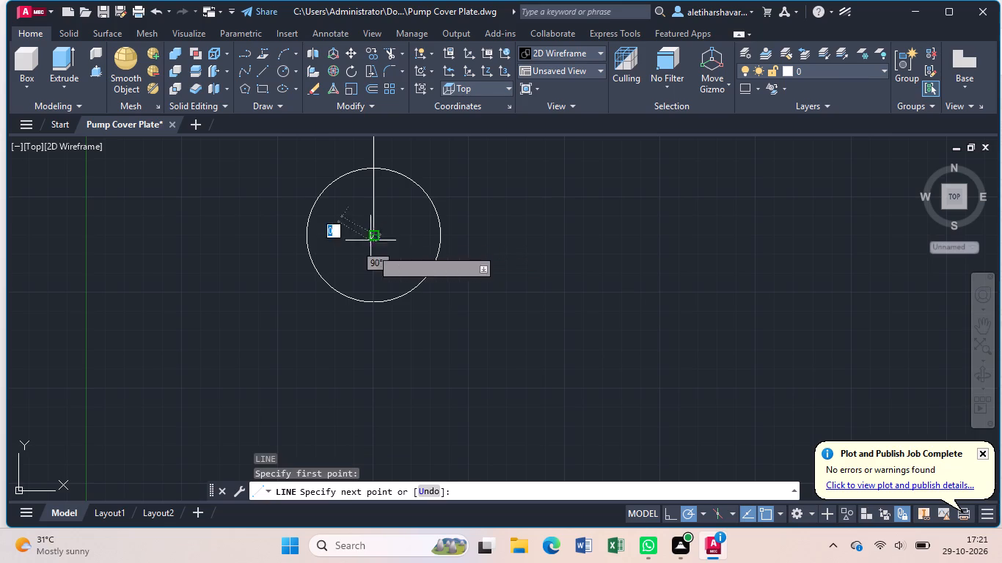
text(55)
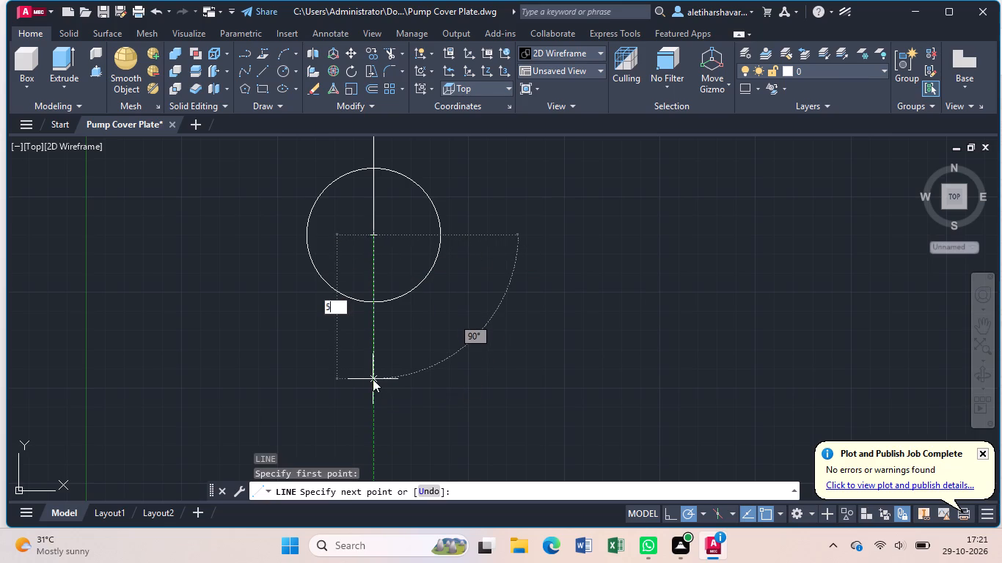
key(Return)
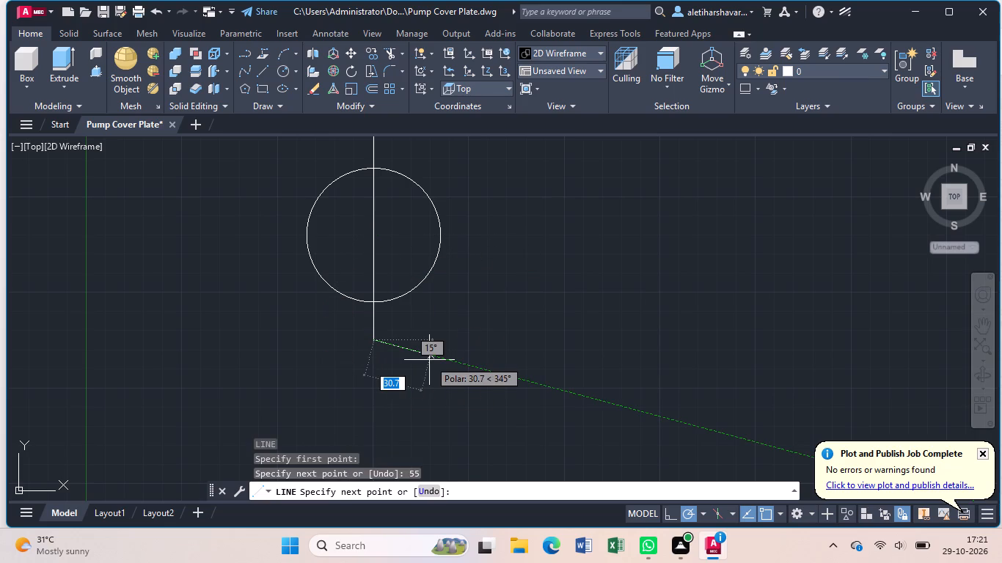
key(Escape)
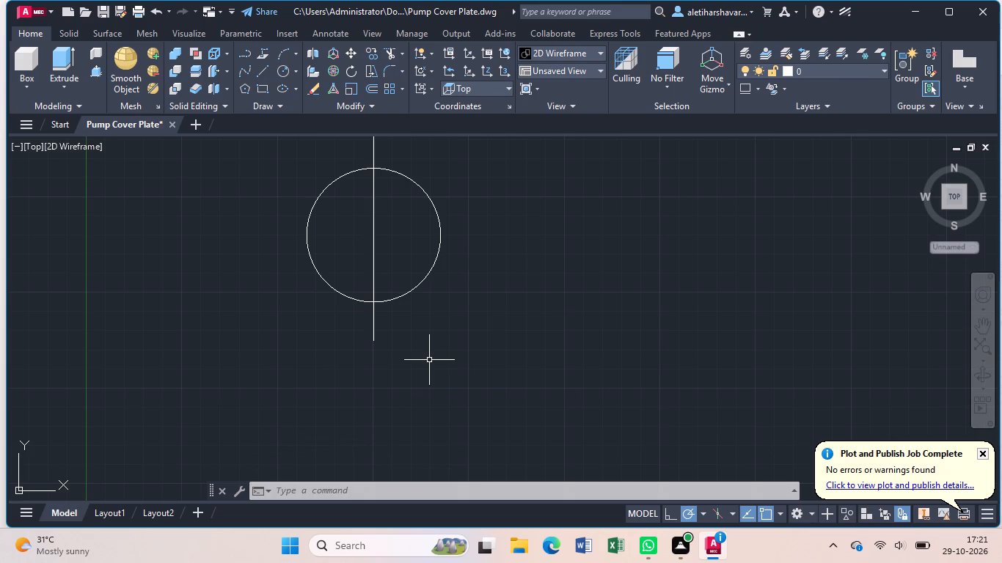
Draw two concentric circles of radius 5 and 10 centred where the vertical line crosses the top of the large circle.
middle_drag(392, 247, 398, 307)
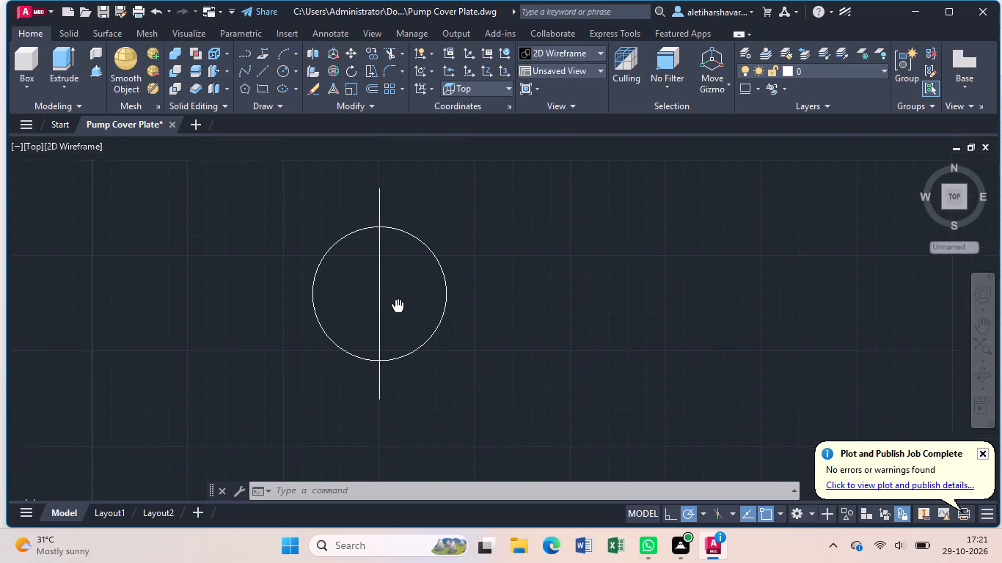
middle_drag(398, 307, 401, 336)
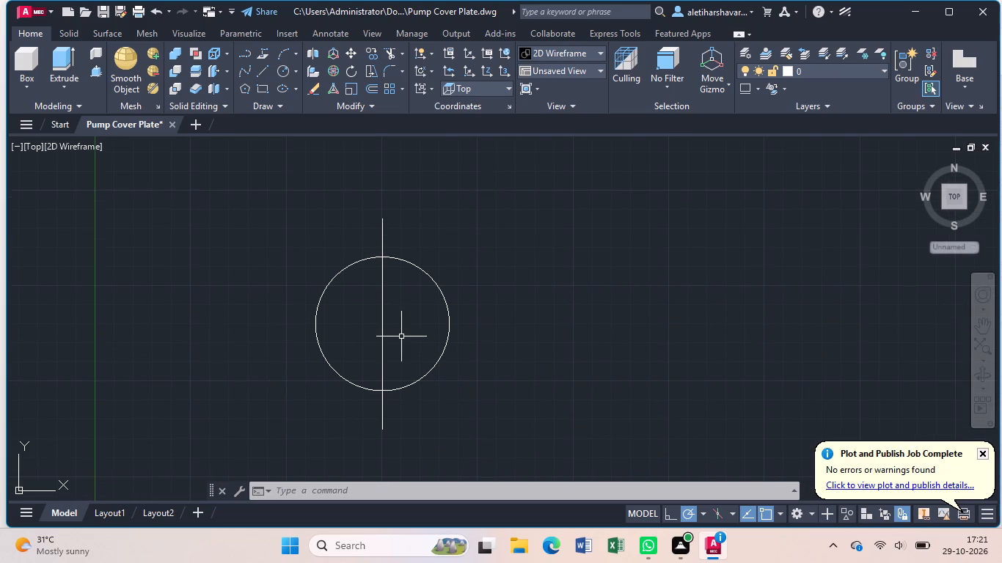
click(285, 69)
click(380, 260)
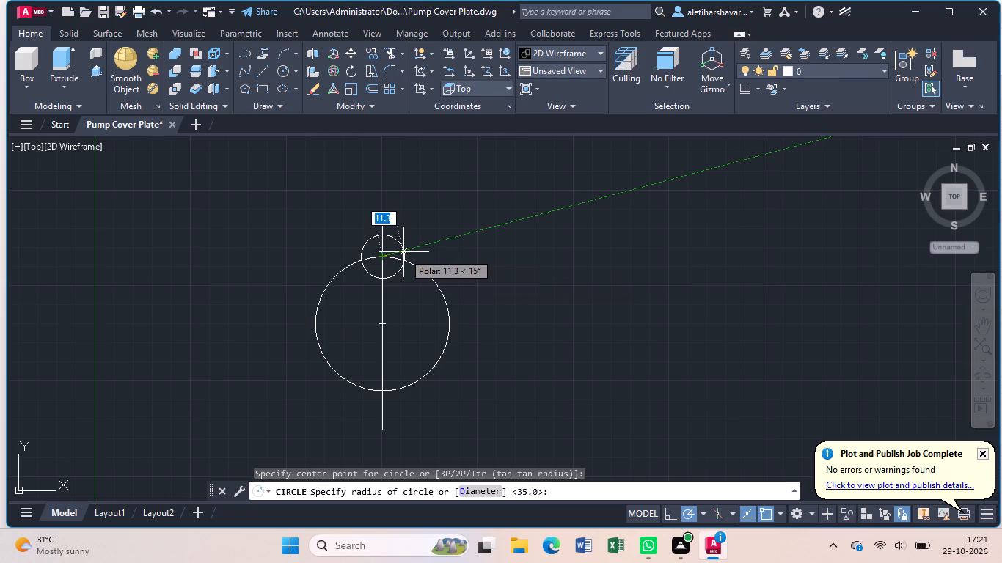
key(5)
key(Return)
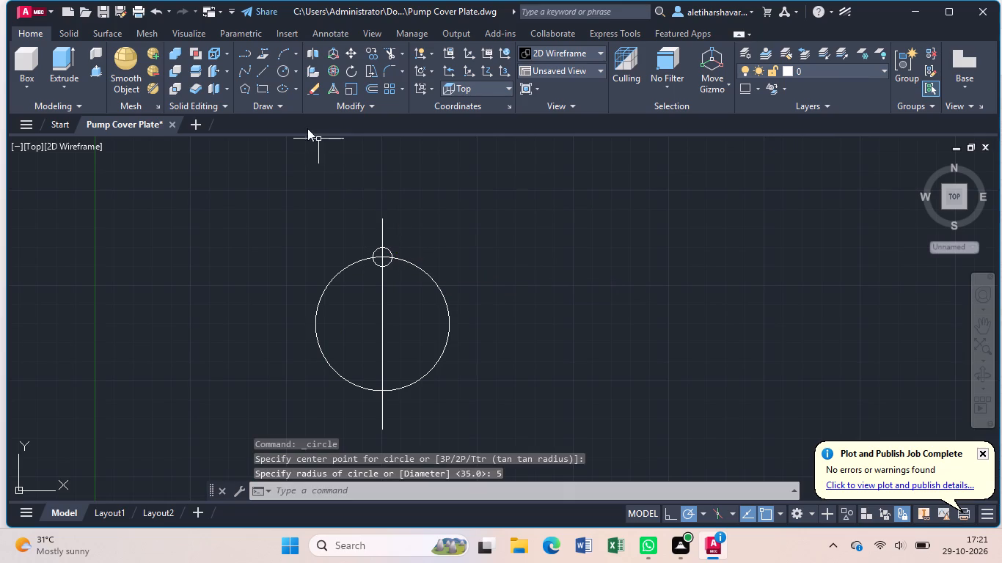
click(285, 71)
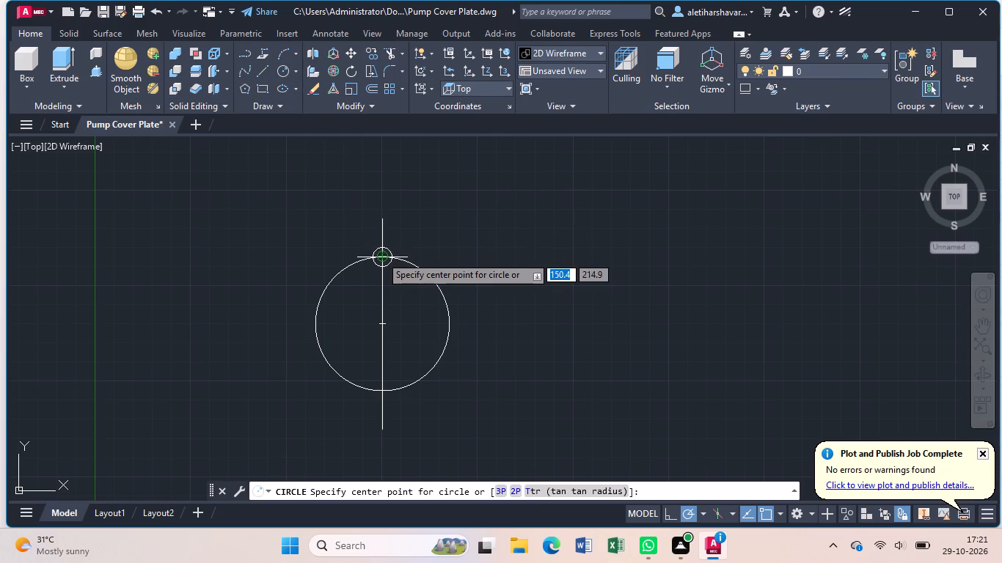
click(381, 257)
text(10)
key(Return)
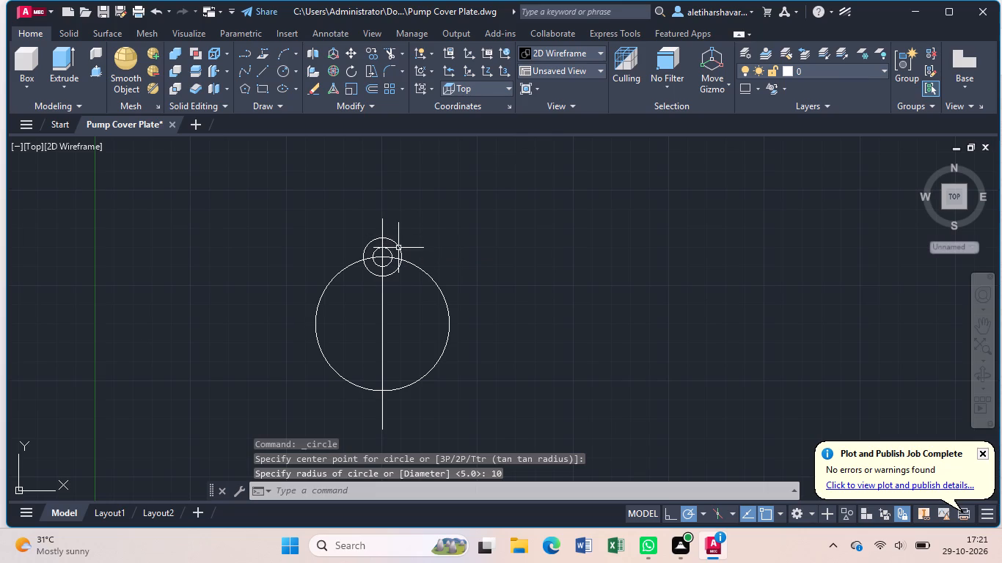
Draw two concentric circles of radius 5 and 10 centred where the vertical line crosses the bottom of the large circle.
click(282, 67)
middle_drag(386, 349, 365, 229)
click(362, 272)
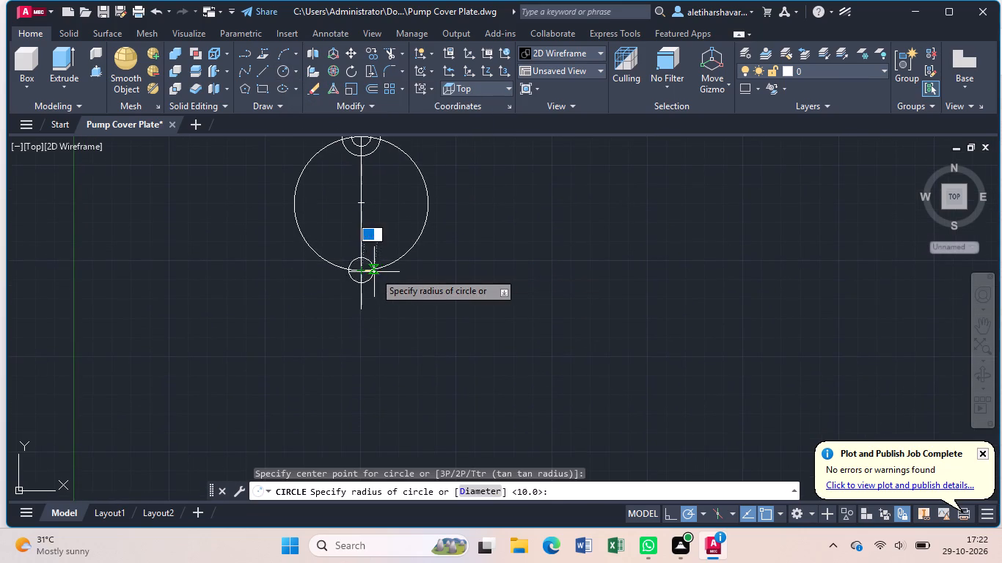
key(5)
key(Return)
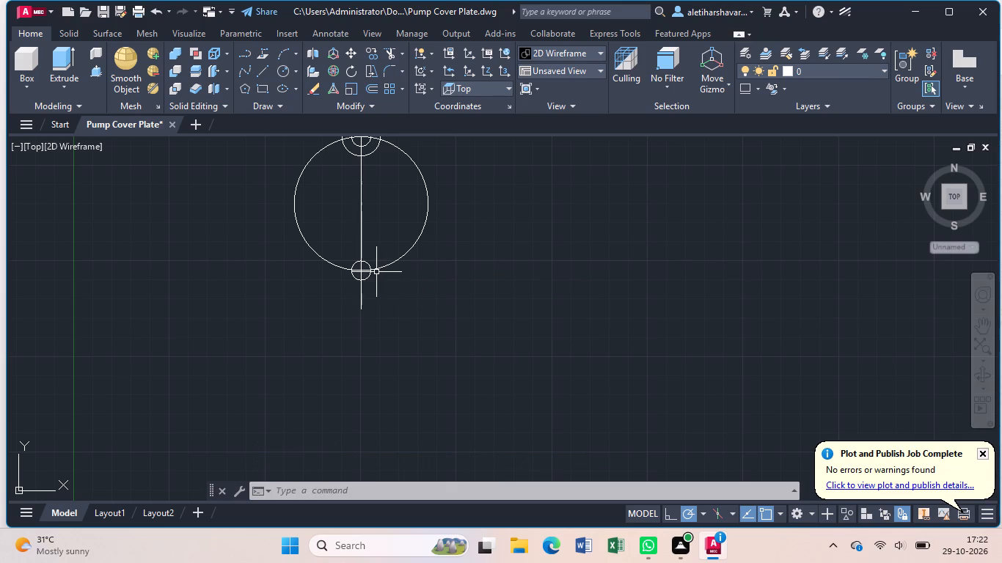
scroll(370, 271, up, 1)
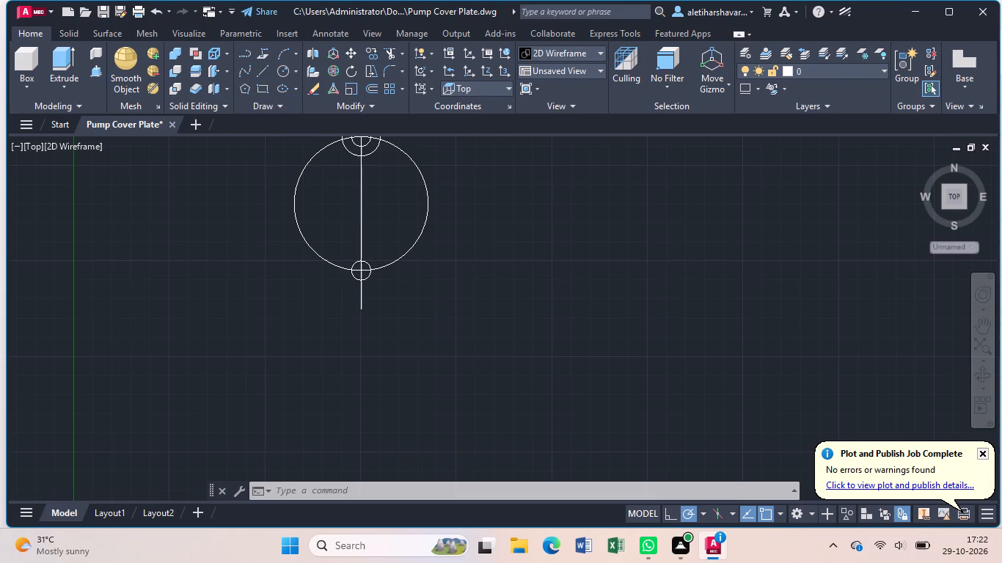
key(c)
key(Return)
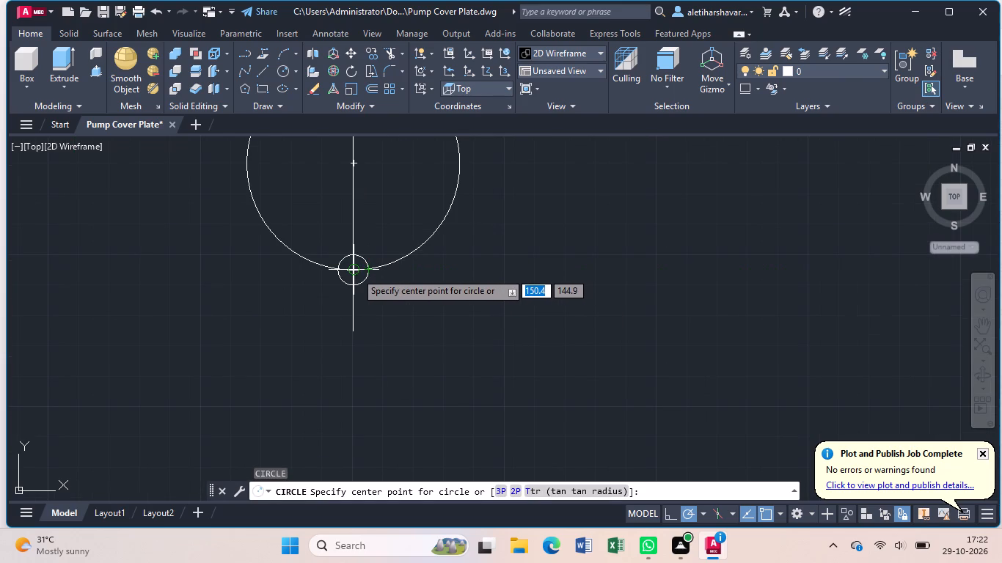
click(354, 272)
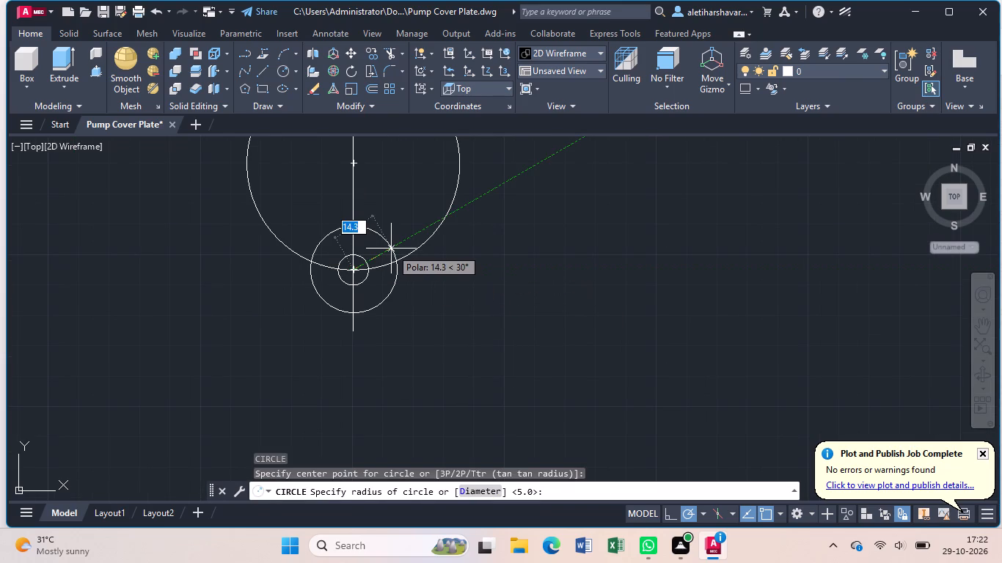
text(10)
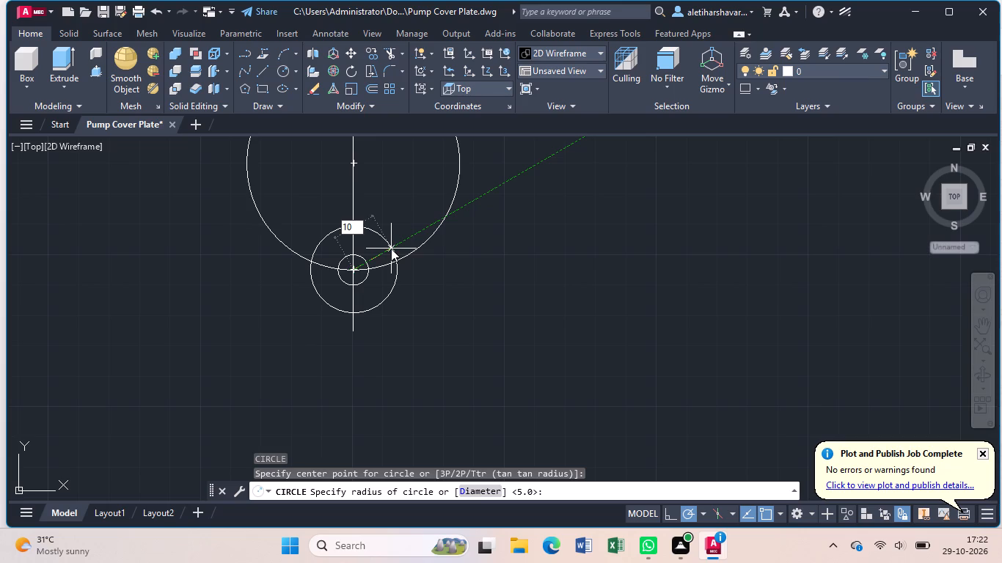
key(Return)
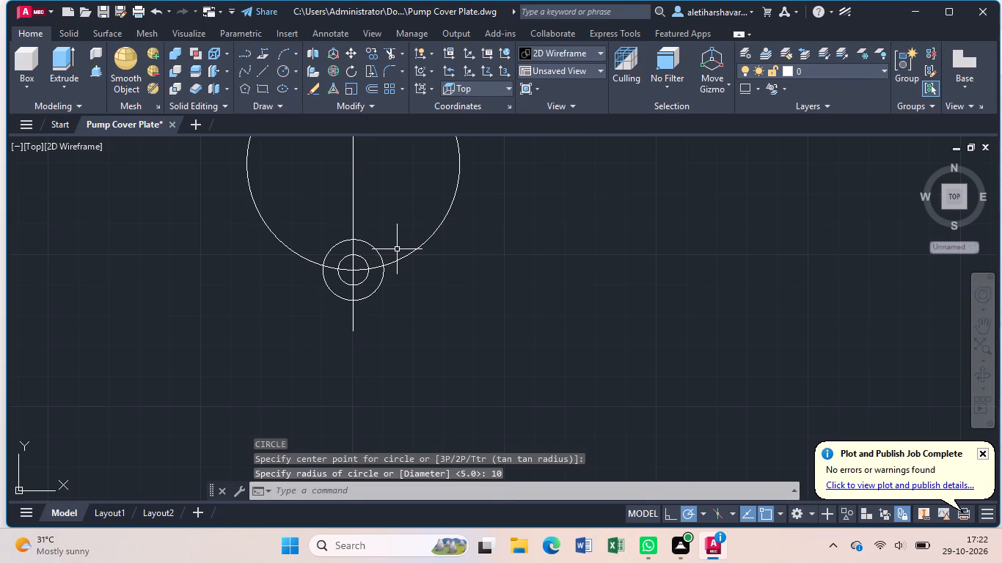
scroll(397, 249, down, 1)
middle_drag(401, 235, 396, 310)
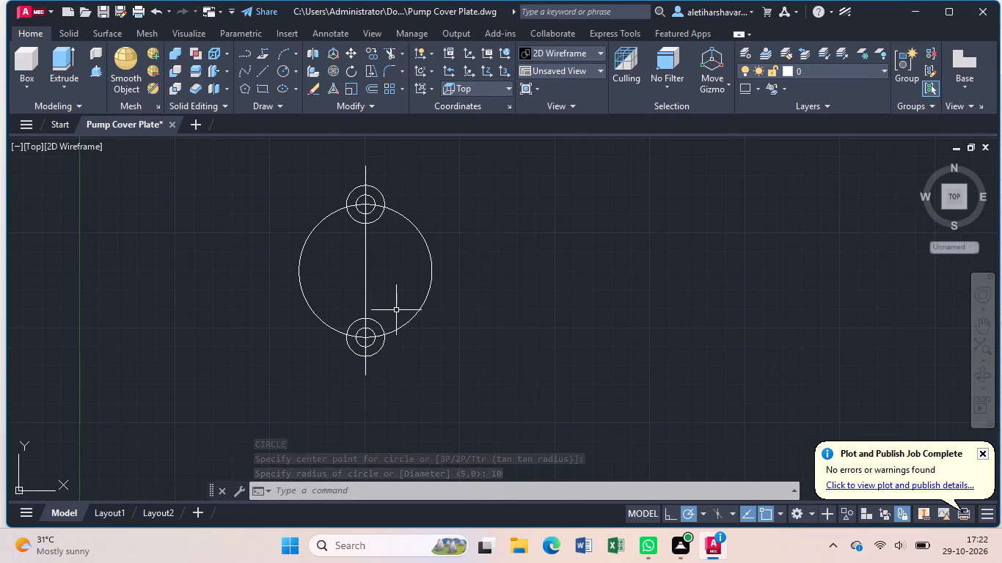
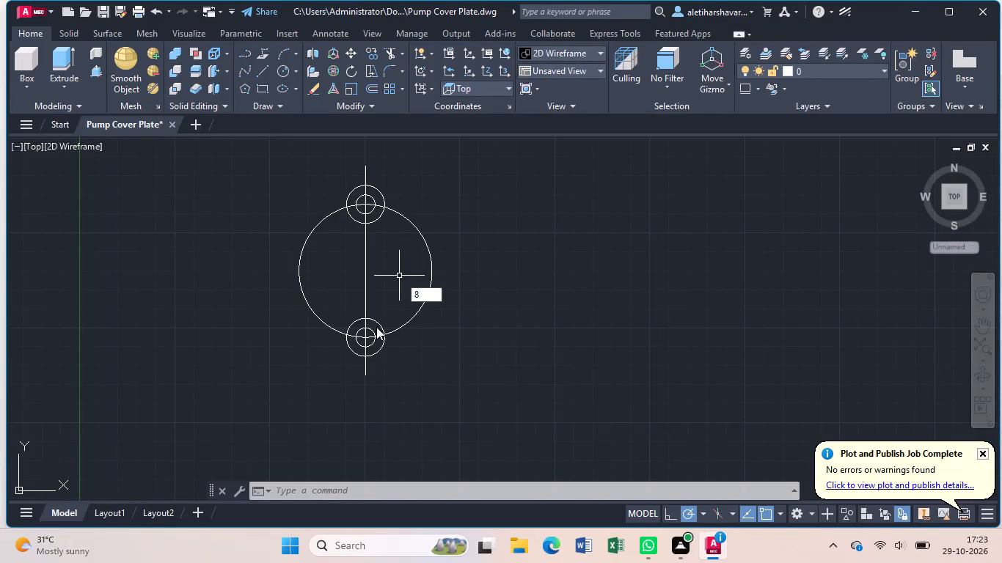
Draw two concentric circles of radius 8 and 16 centred on the large radius 35 circle's centre.
key(Delete)
key(Escape)
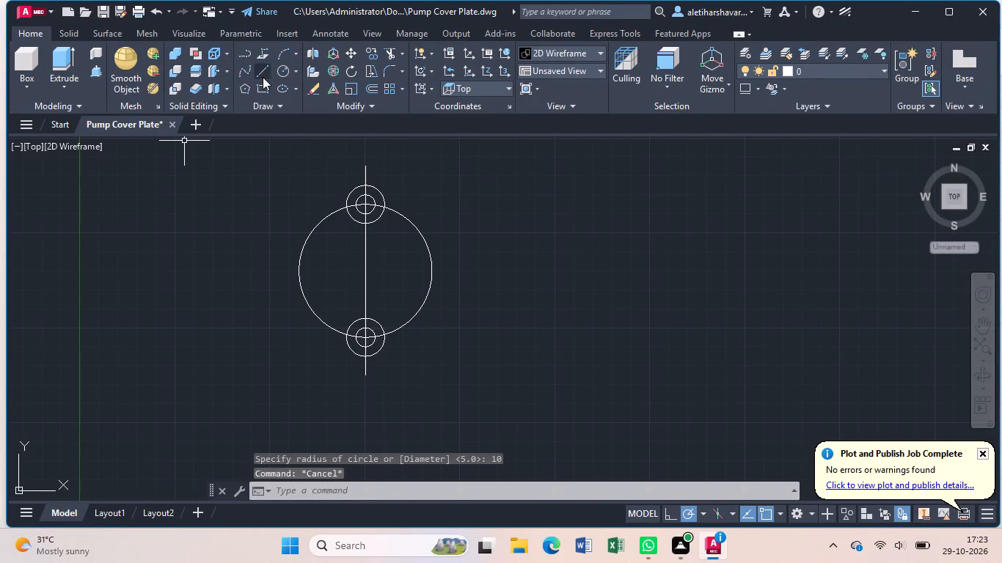
click(282, 72)
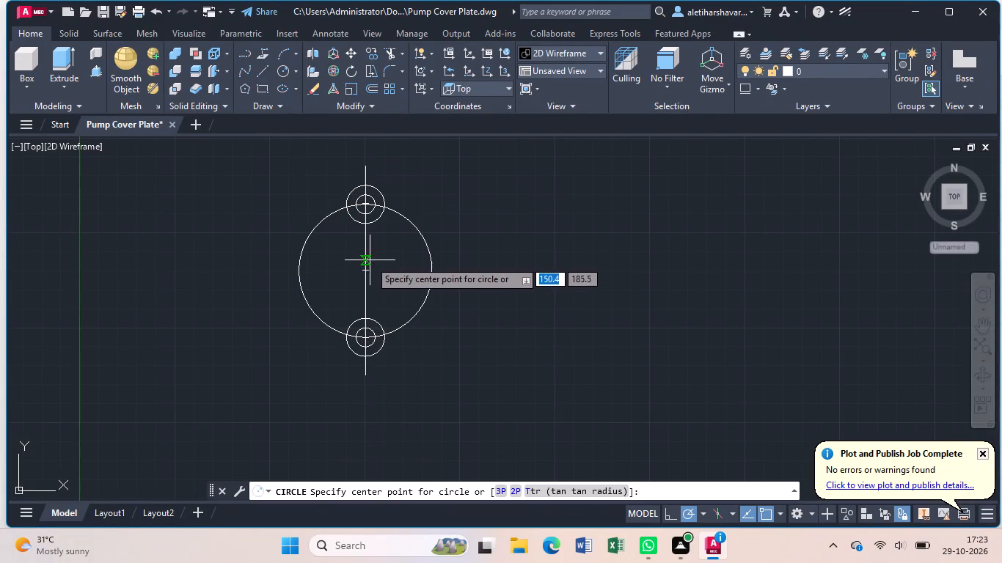
click(368, 269)
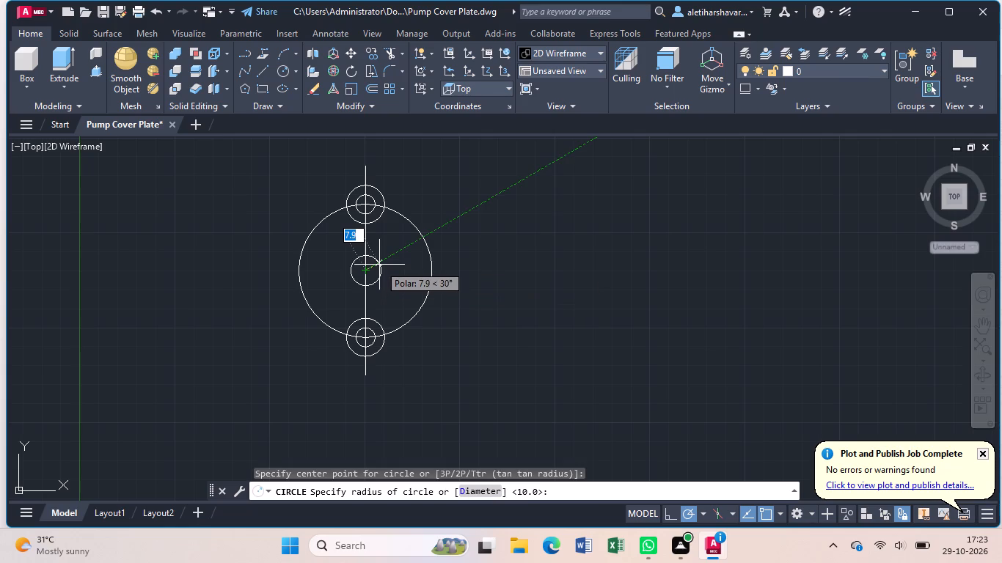
key(8)
key(Return)
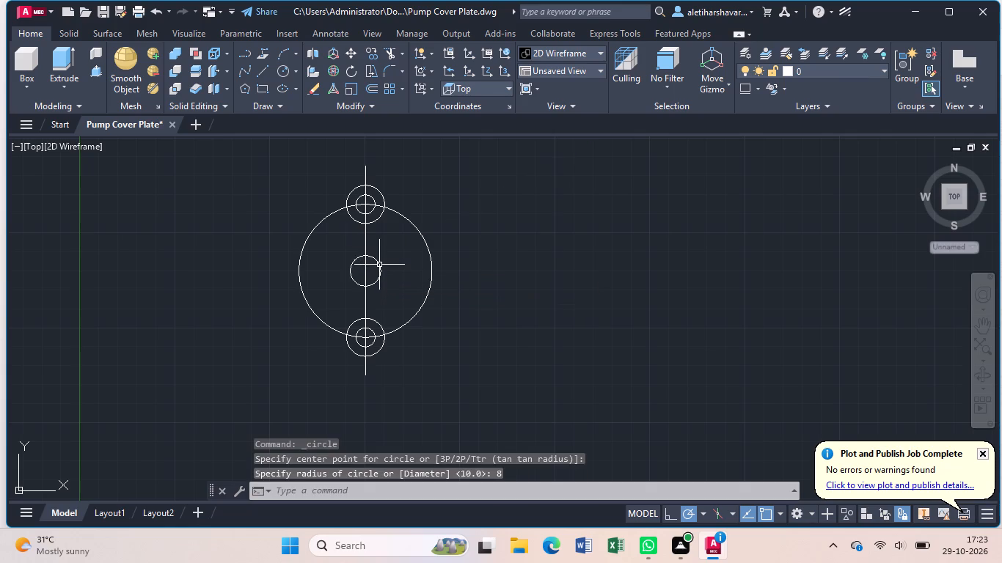
key(c)
key(Return)
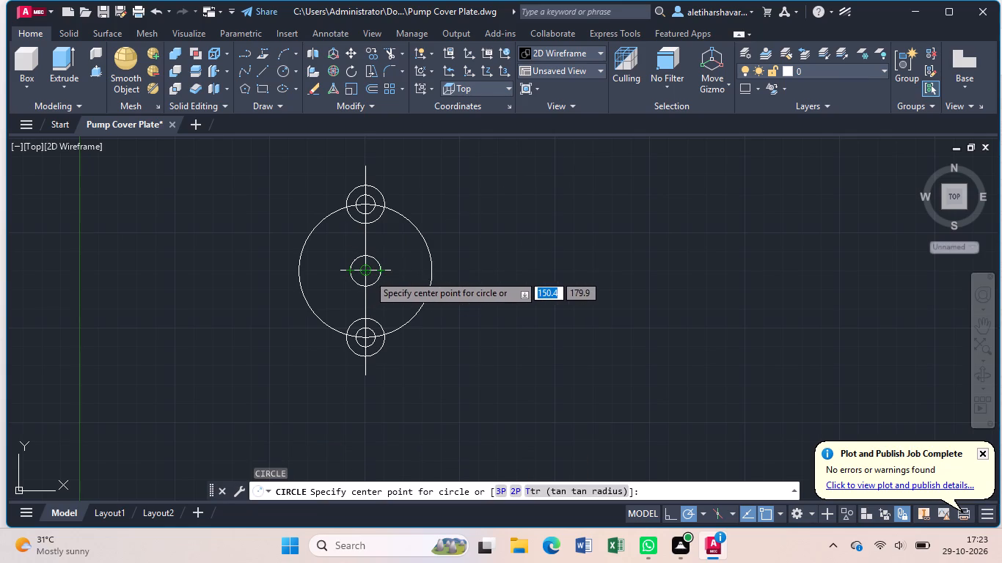
click(368, 274)
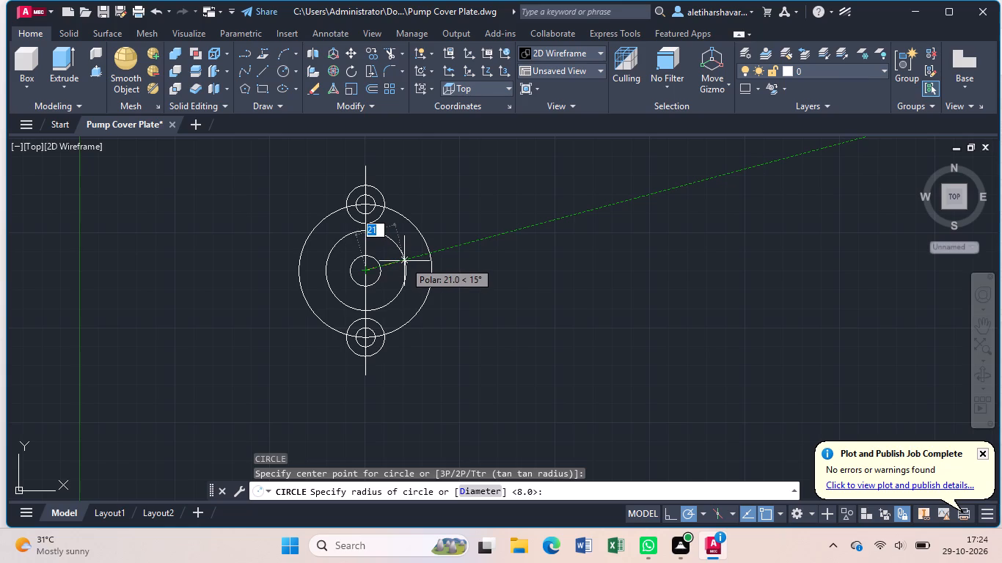
text(16)
key(Return)
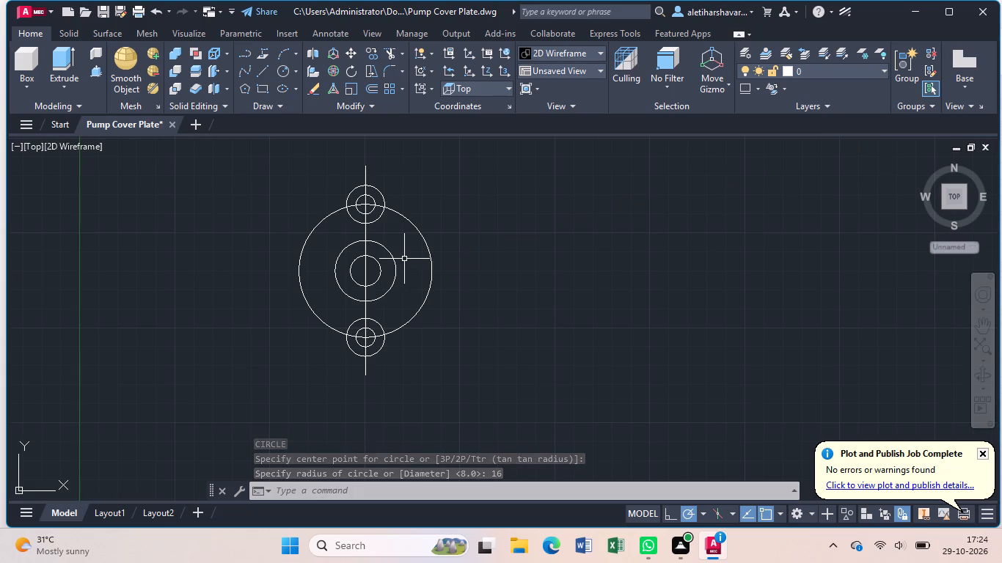
Start another circle for the cover plate profile.
key(c)
key(Return)
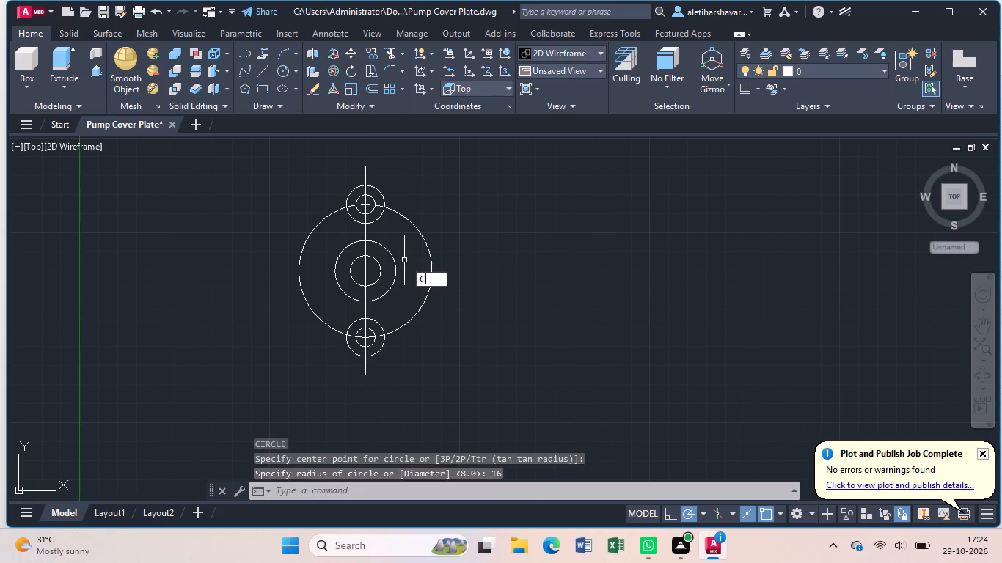
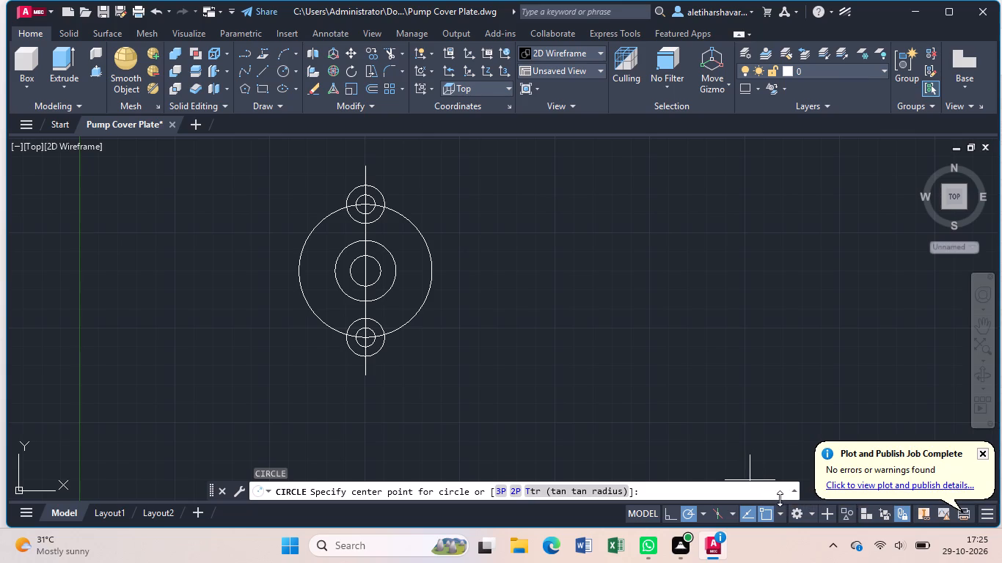
Leave the unfinished circle and delete the radius 16 circle around the plate's centre.
click(392, 262)
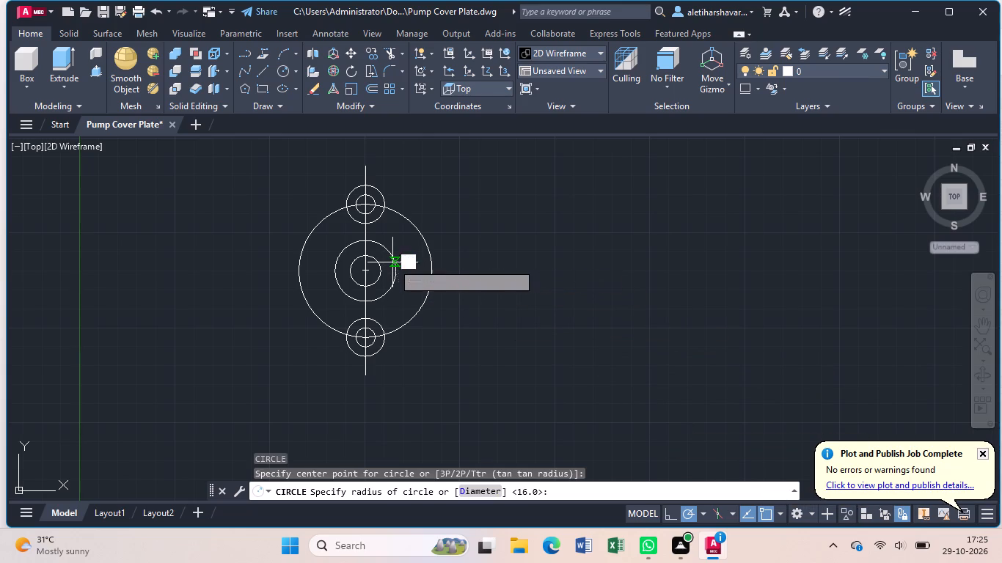
key(Escape)
click(392, 262)
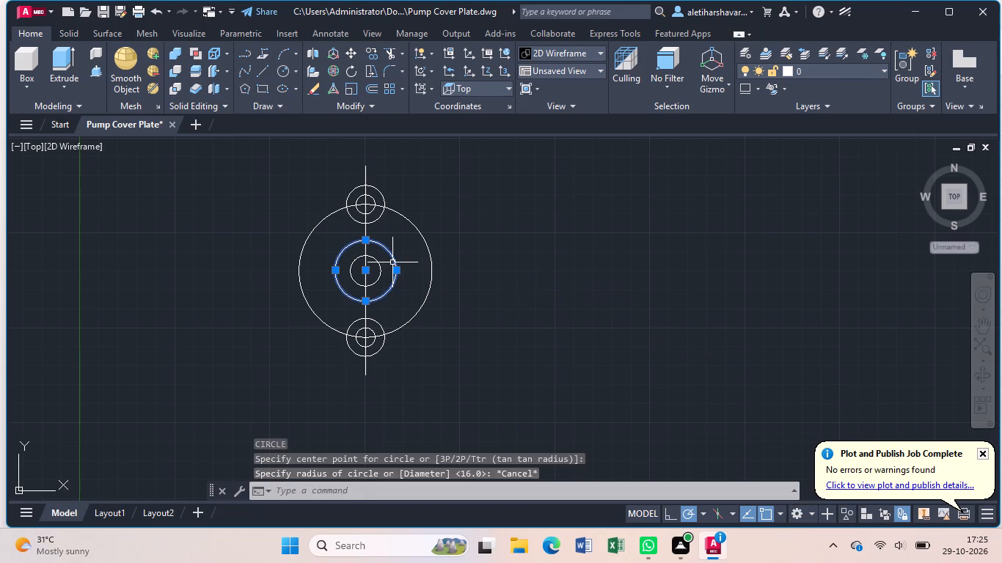
key(Delete)
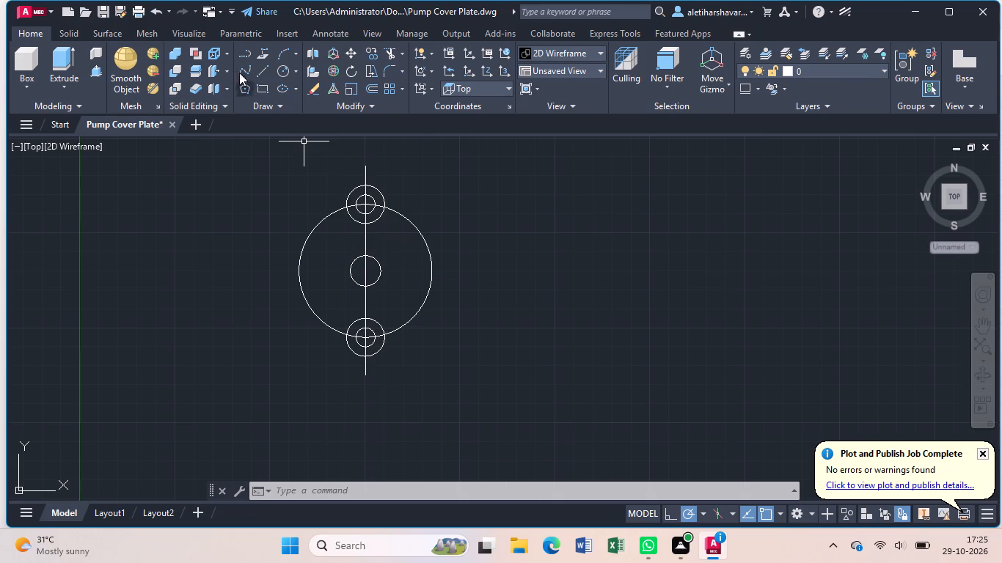
Draw a radius 30 circle concentric with the radius 35 circle.
click(281, 72)
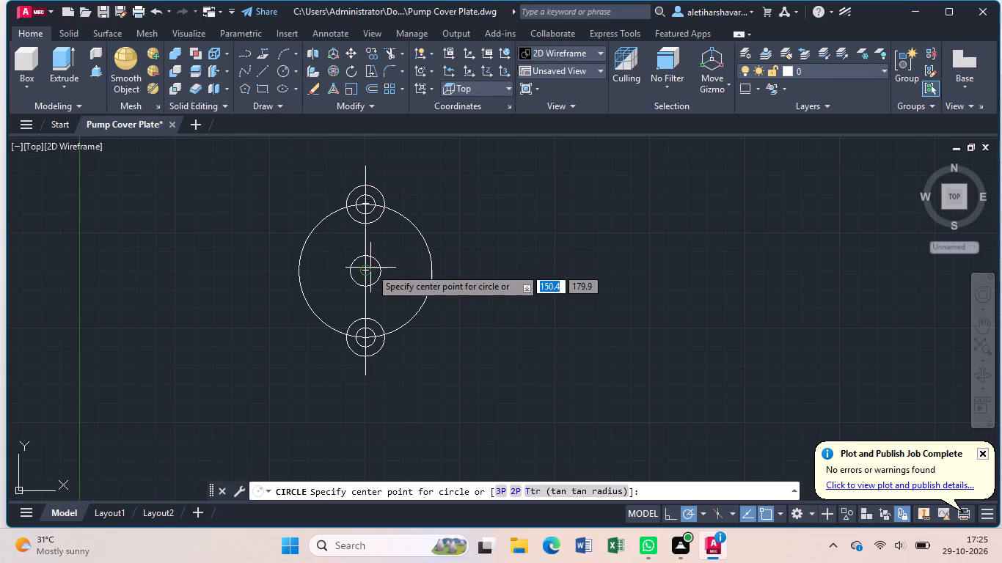
click(367, 268)
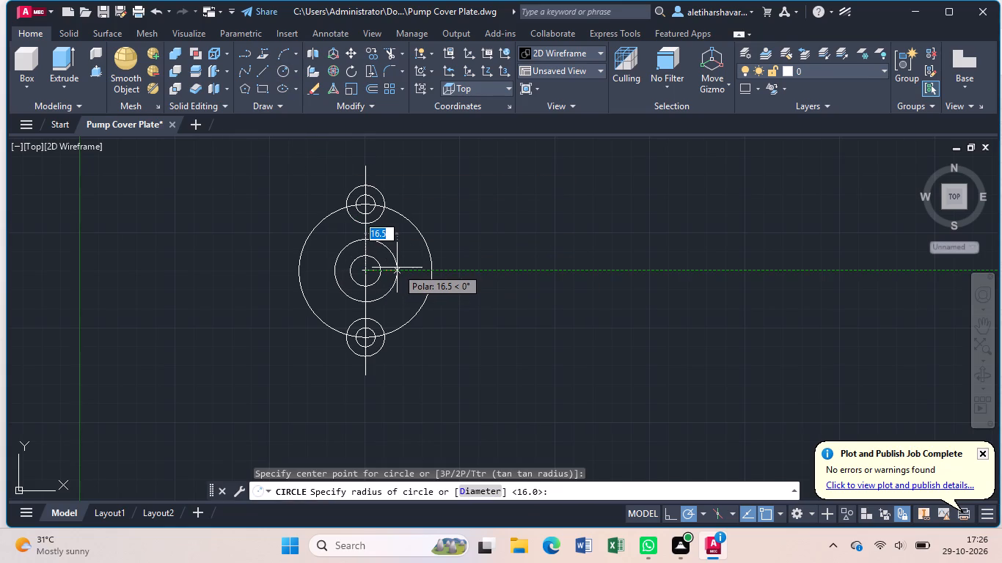
key(3)
key(0)
key(Return)
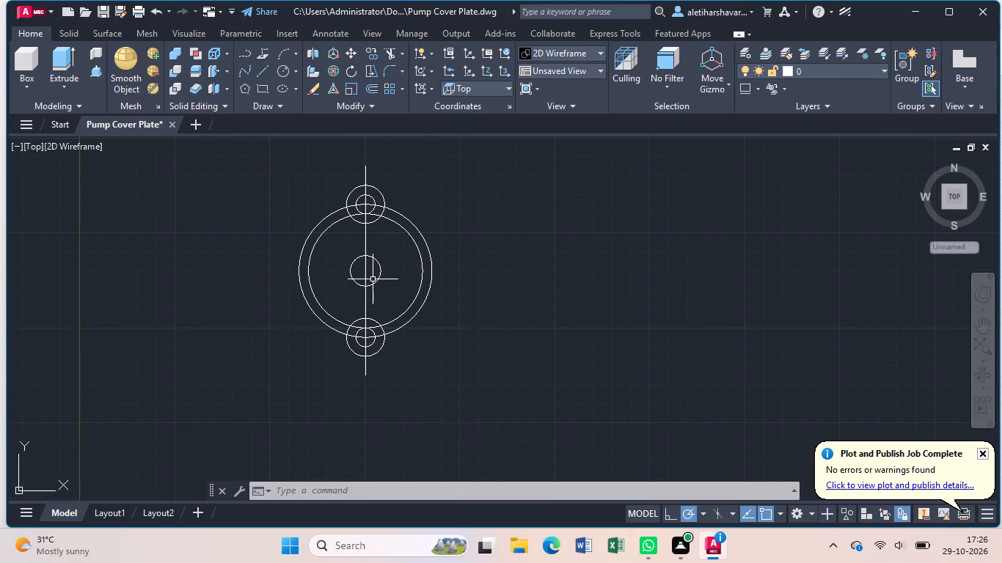
Draw two more circles of radius 20 and 15 on the plate's common centre.
key(c)
key(Return)
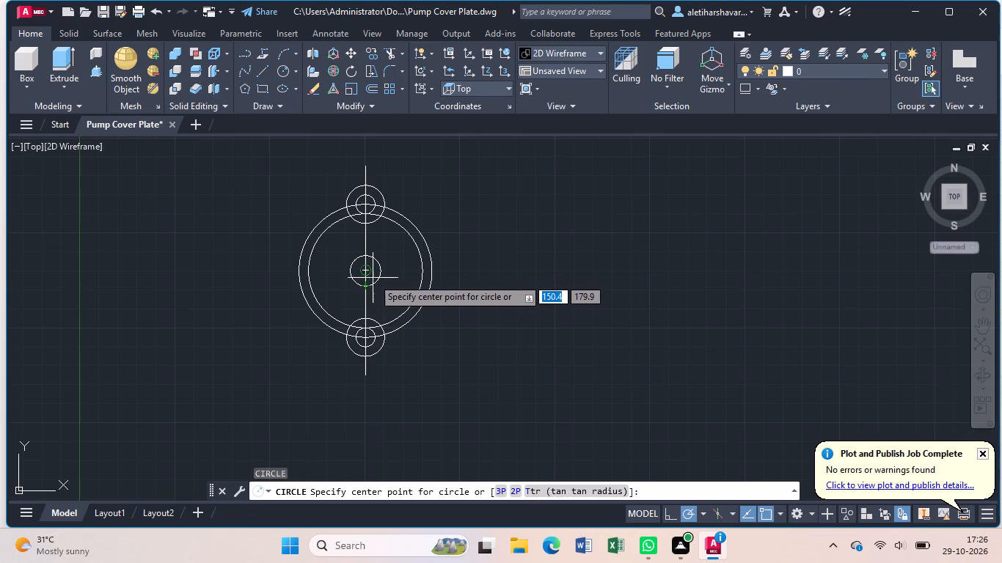
click(367, 273)
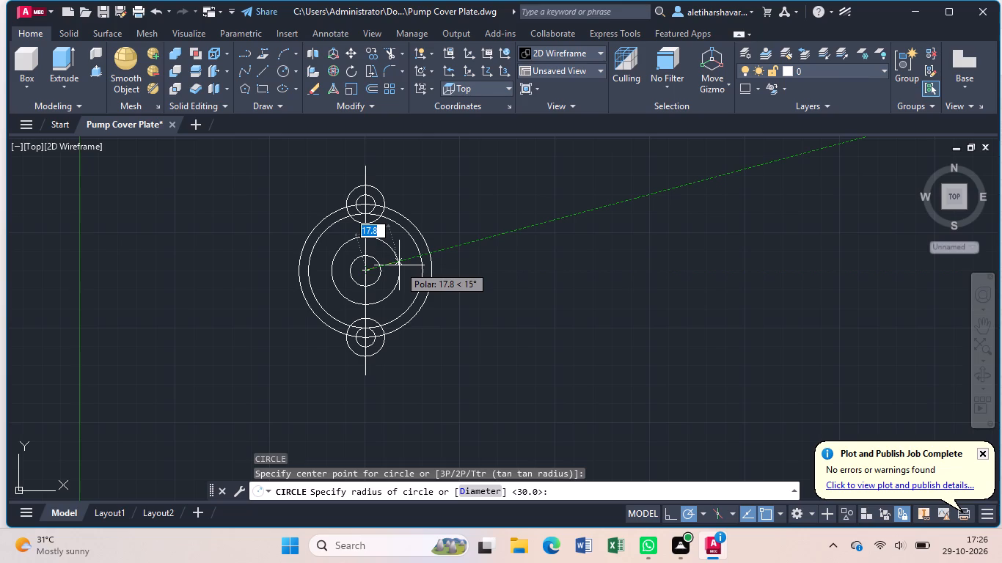
key(2)
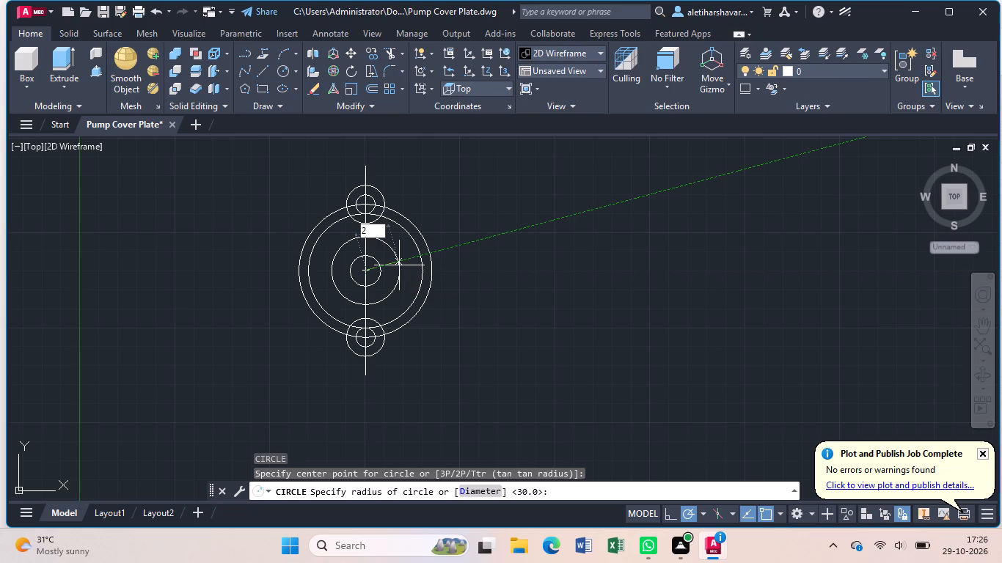
key(0)
key(Return)
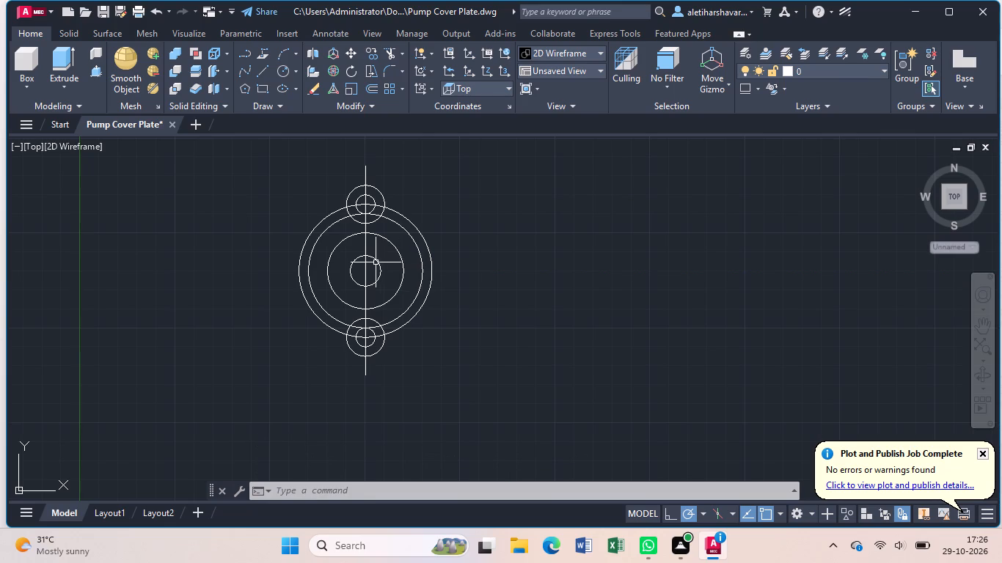
key(c)
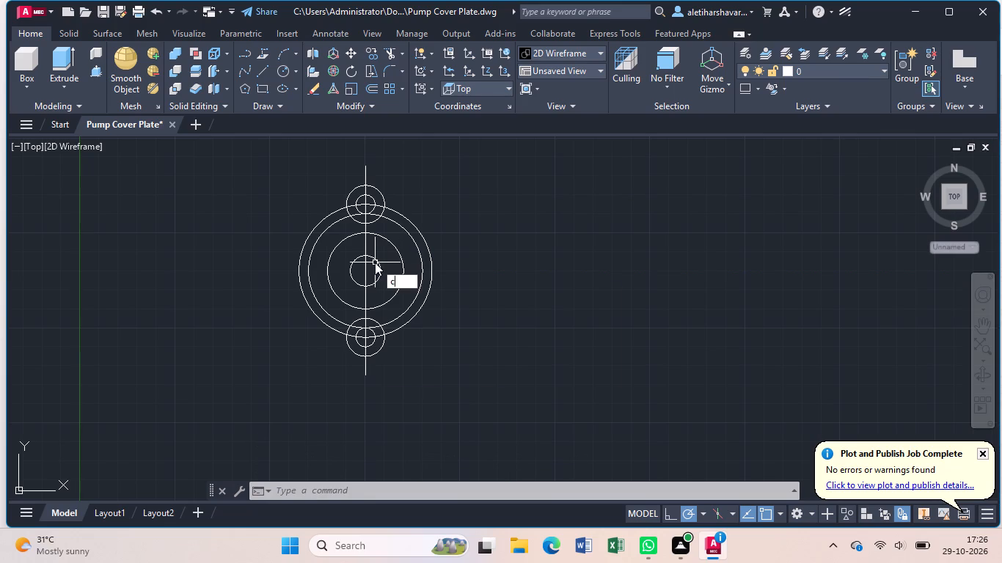
key(Return)
click(366, 269)
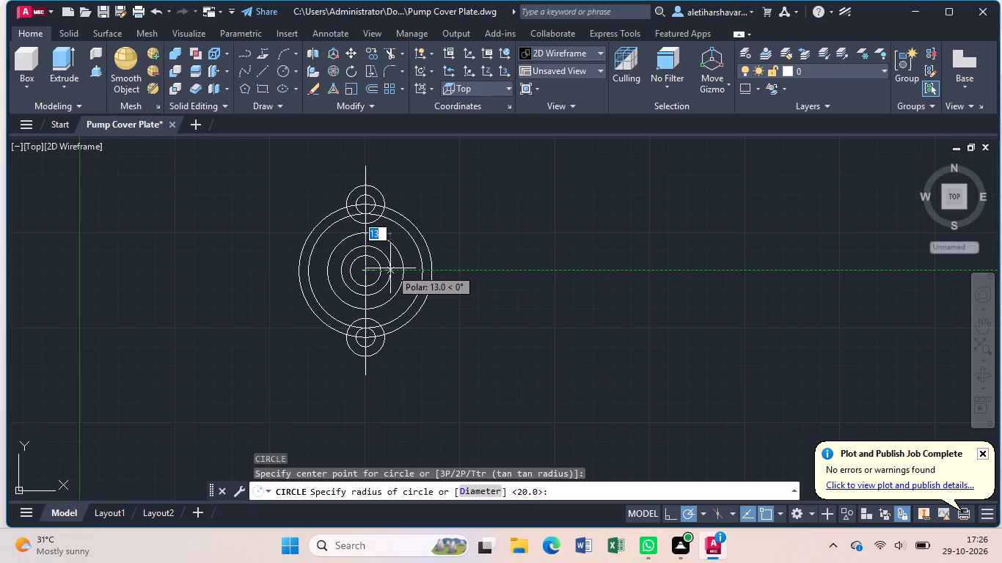
text(15)
key(Return)
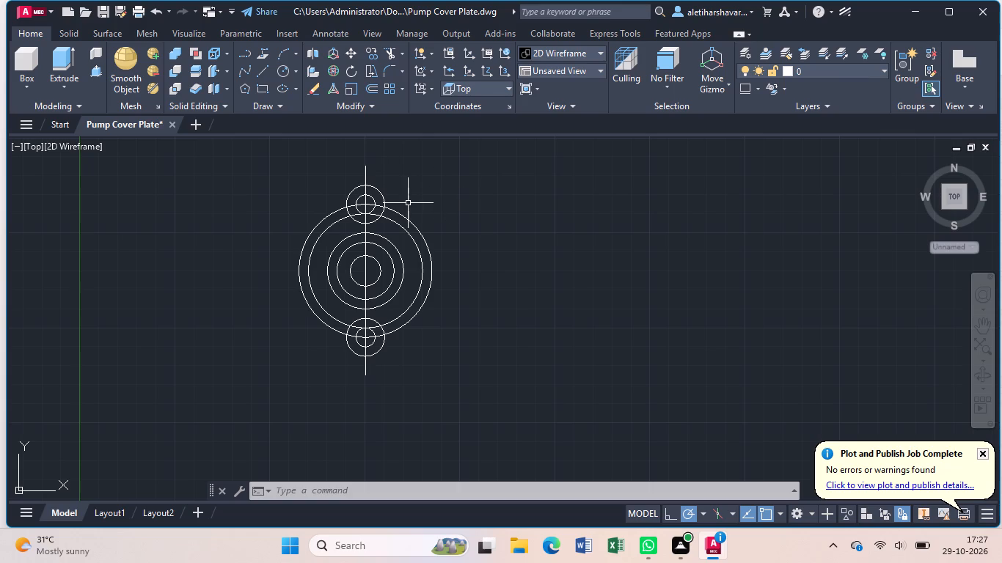
Draw a horizontal centre line from the plate's centre about 77 units east, then back west past the outer circle's far side.
key(l)
key(Return)
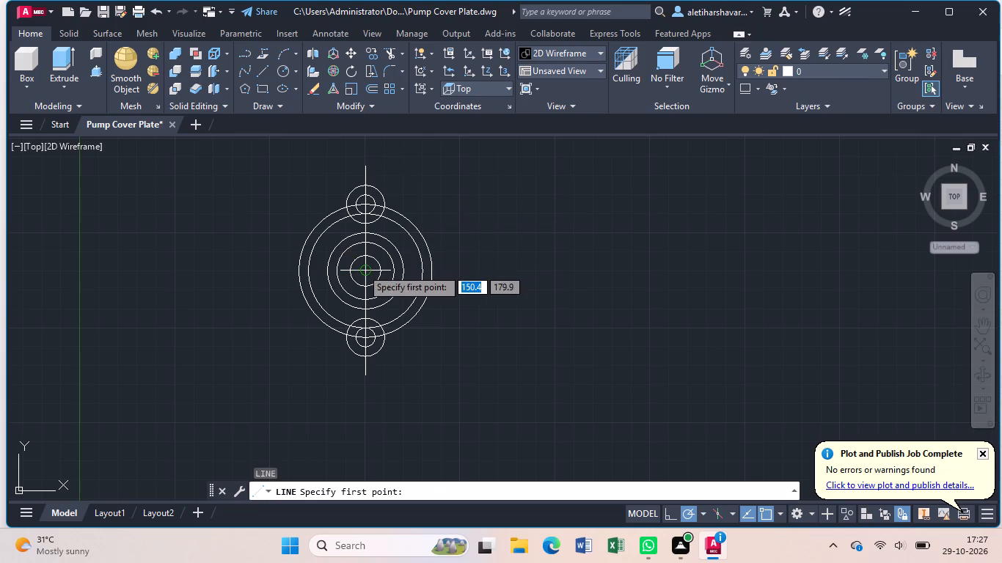
click(364, 268)
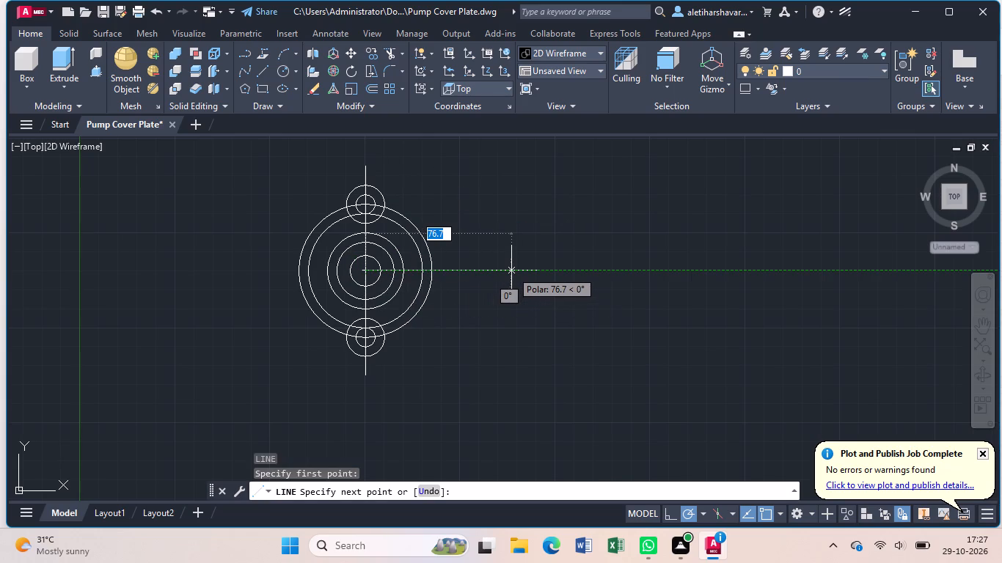
click(511, 271)
drag(250, 271, 240, 278)
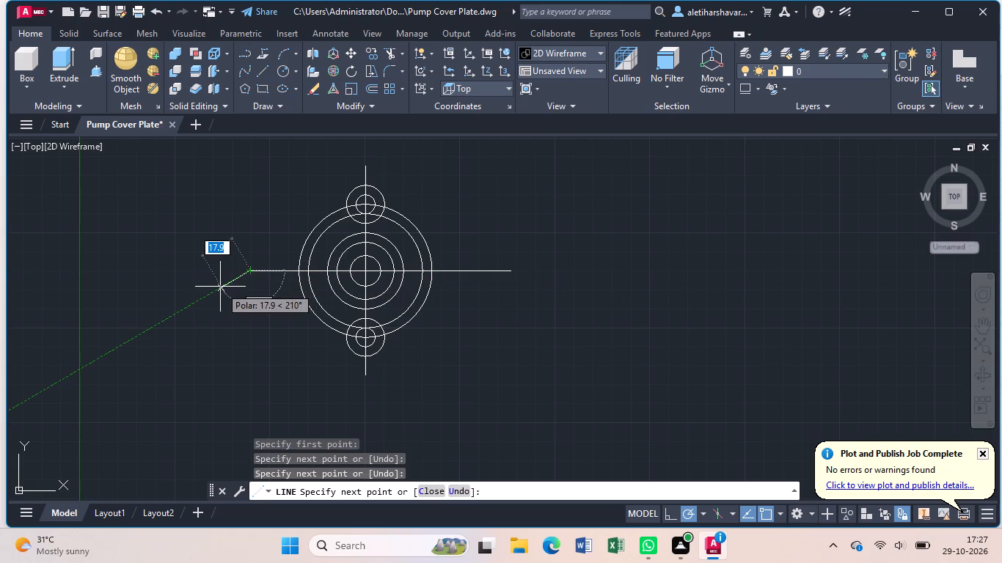
key(Escape)
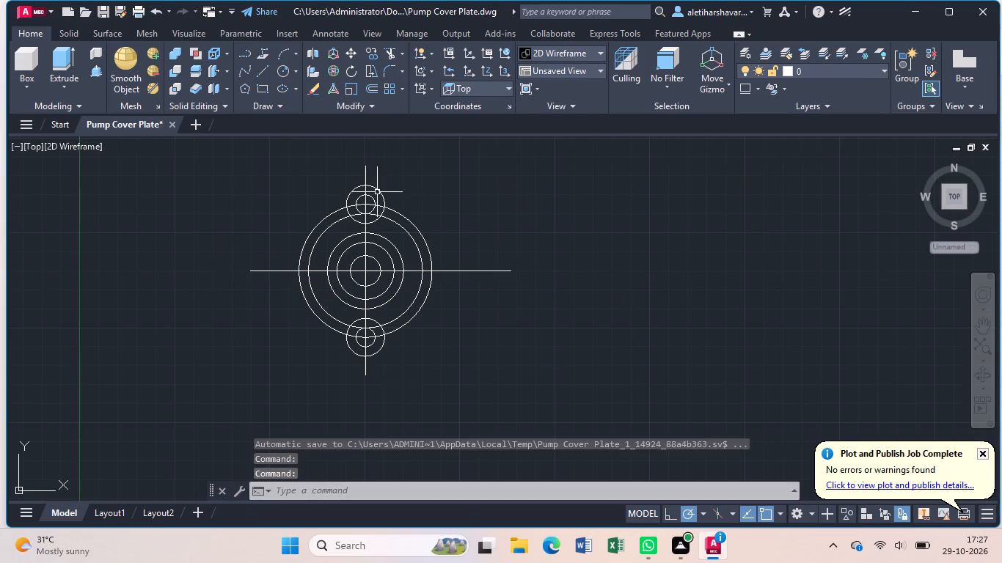
Copy the upper pair of bolt-hole circles from their centre to the west and east quadrants of the radius 35 circle.
click(379, 191)
click(370, 196)
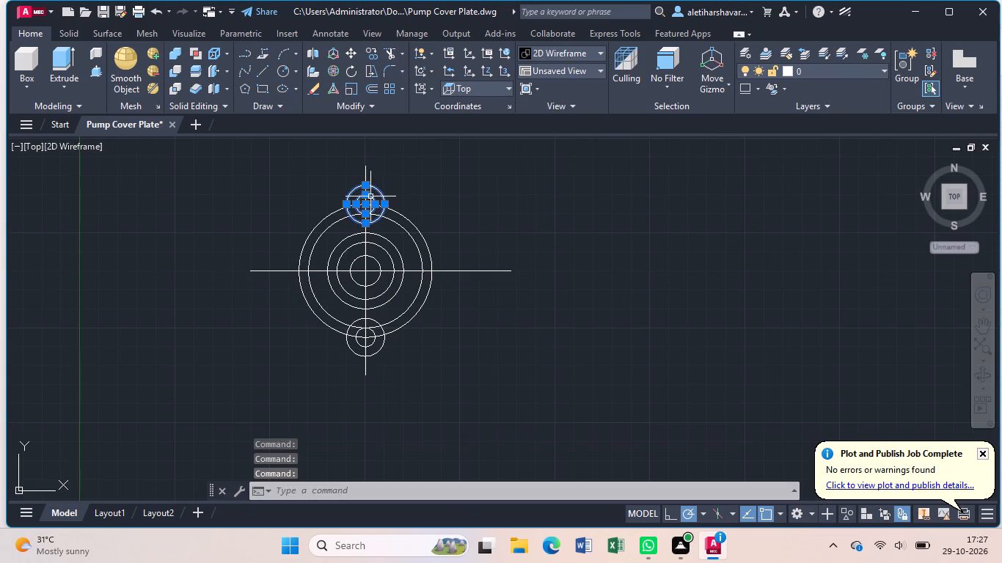
text(co)
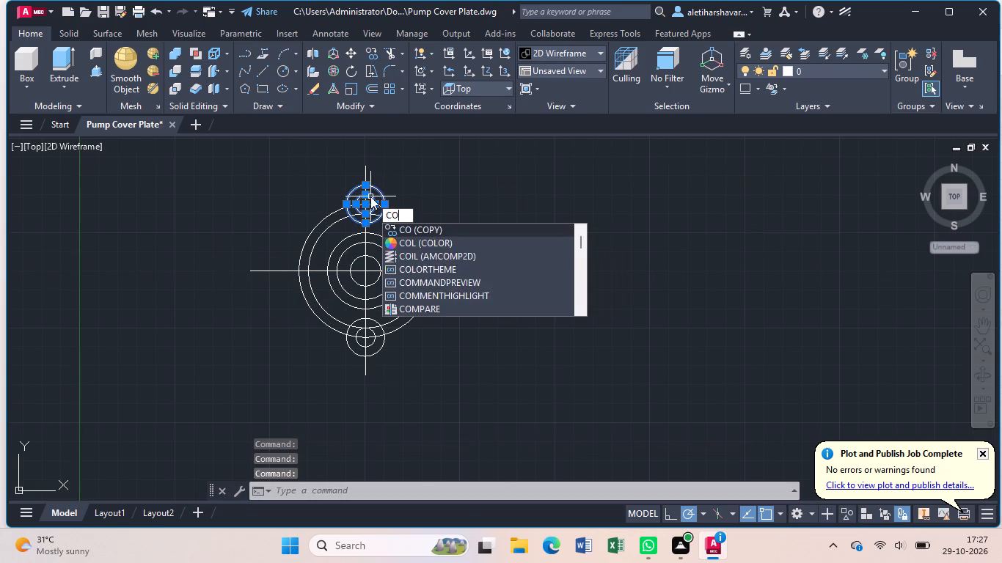
key(Return)
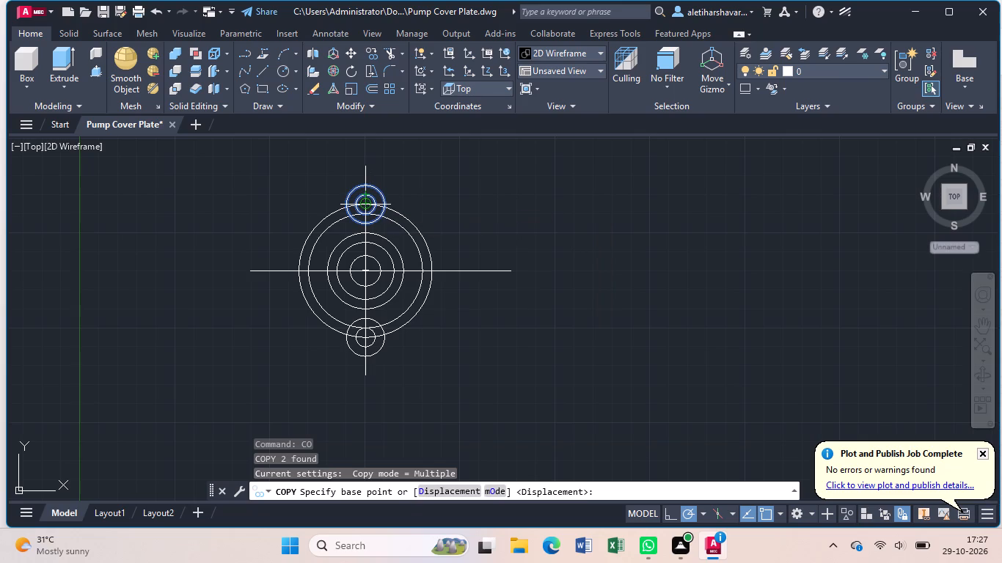
scroll(363, 205, up, 2)
click(363, 205)
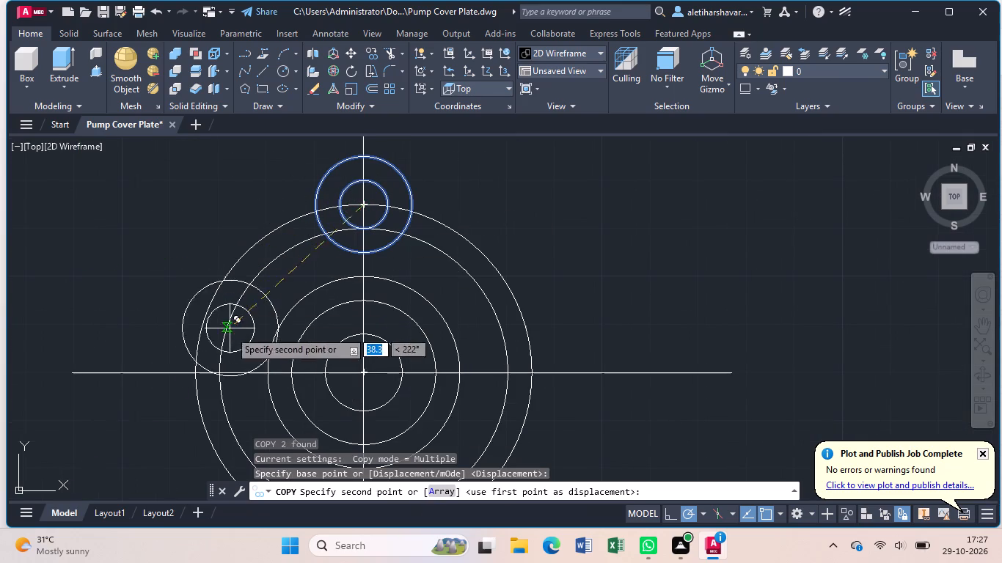
click(196, 371)
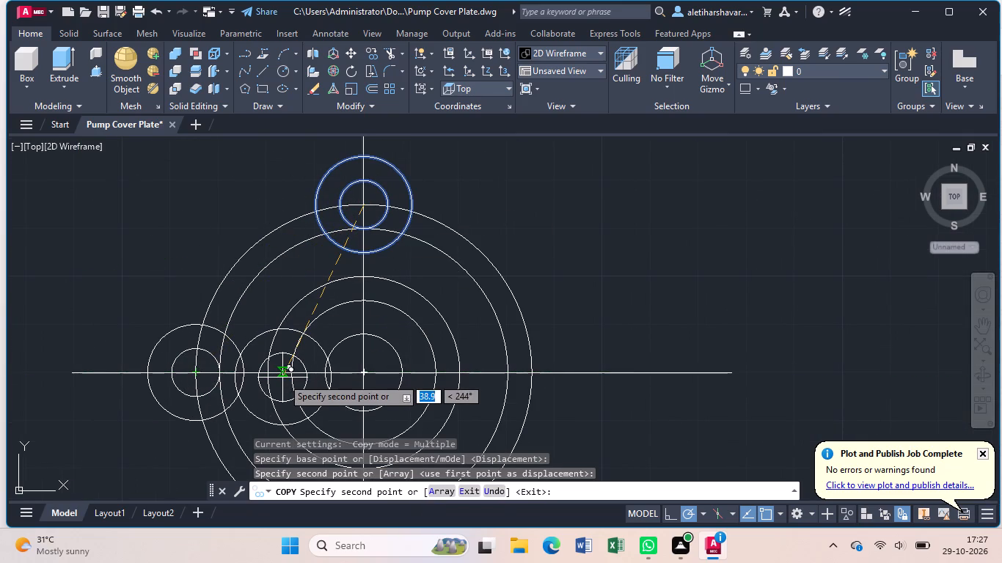
middle_drag(282, 378, 268, 249)
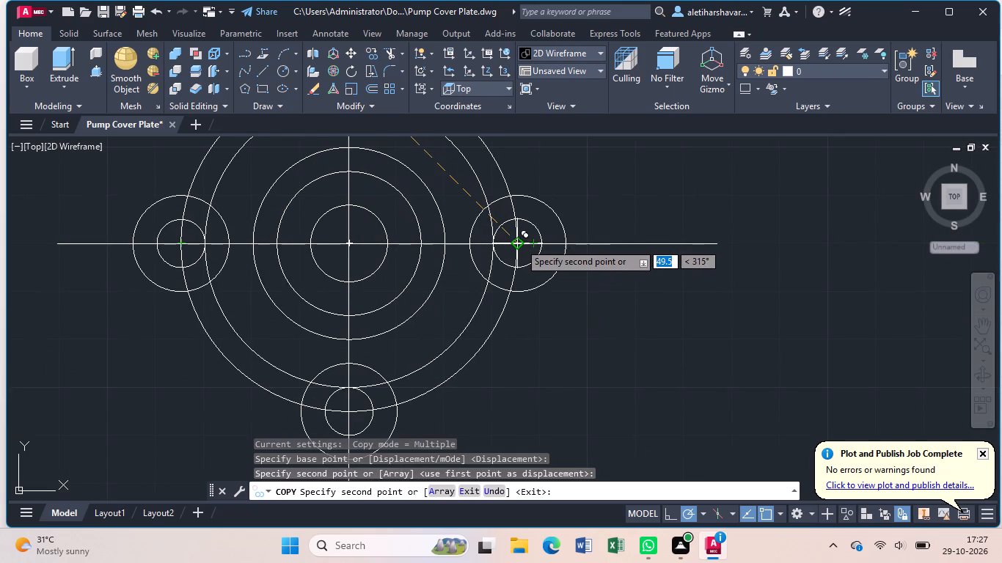
click(519, 243)
key(Escape)
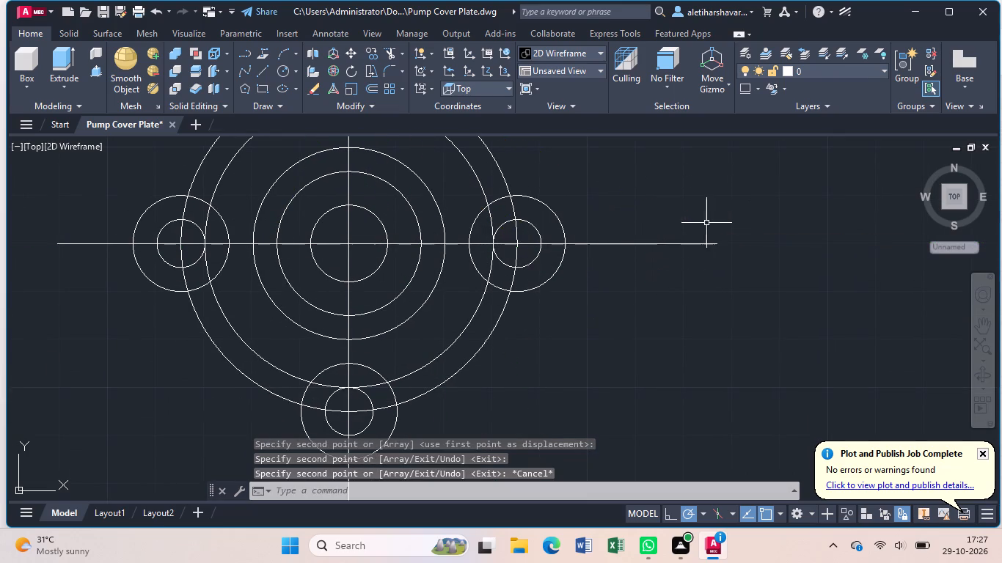
Delete the horizontal and vertical centre lines, leaving only the circles of the plate profile.
click(658, 244)
key(Delete)
click(626, 242)
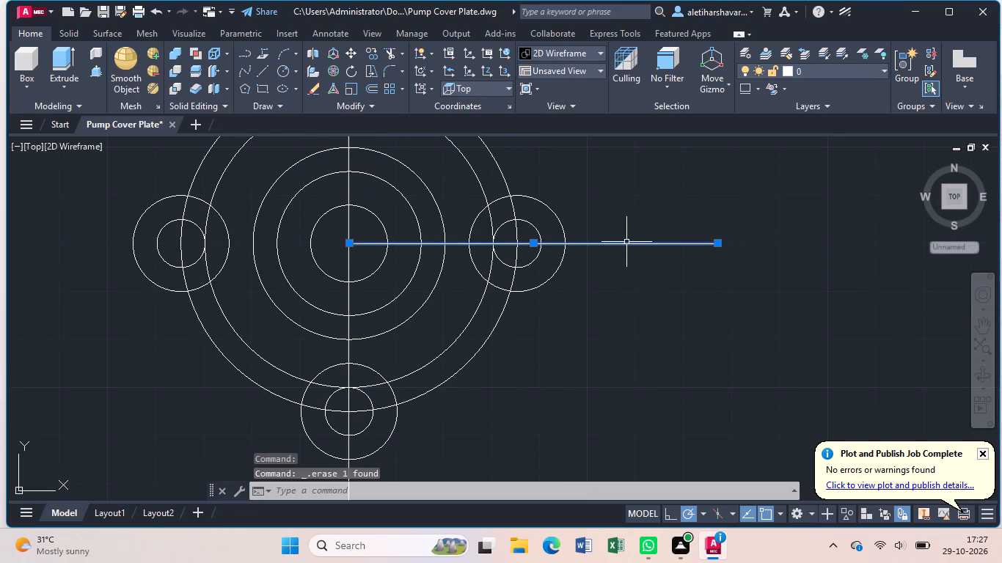
key(Delete)
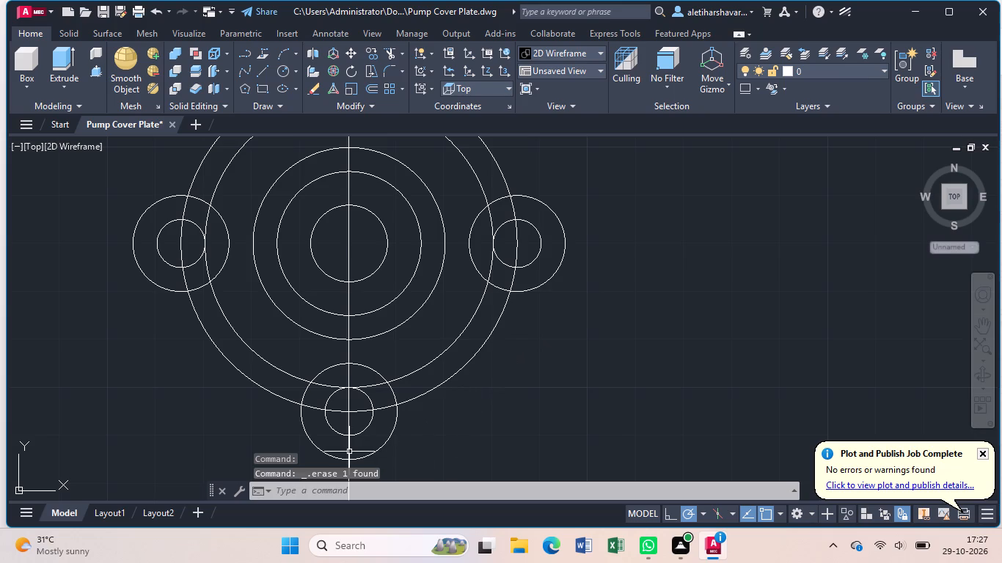
click(348, 451)
key(Delete)
click(348, 241)
key(Delete)
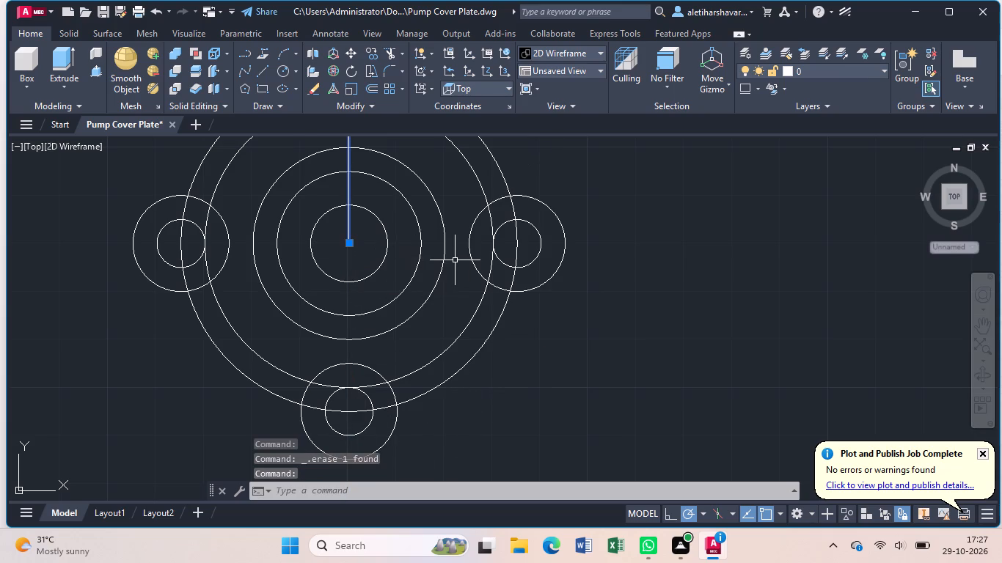
key(Delete)
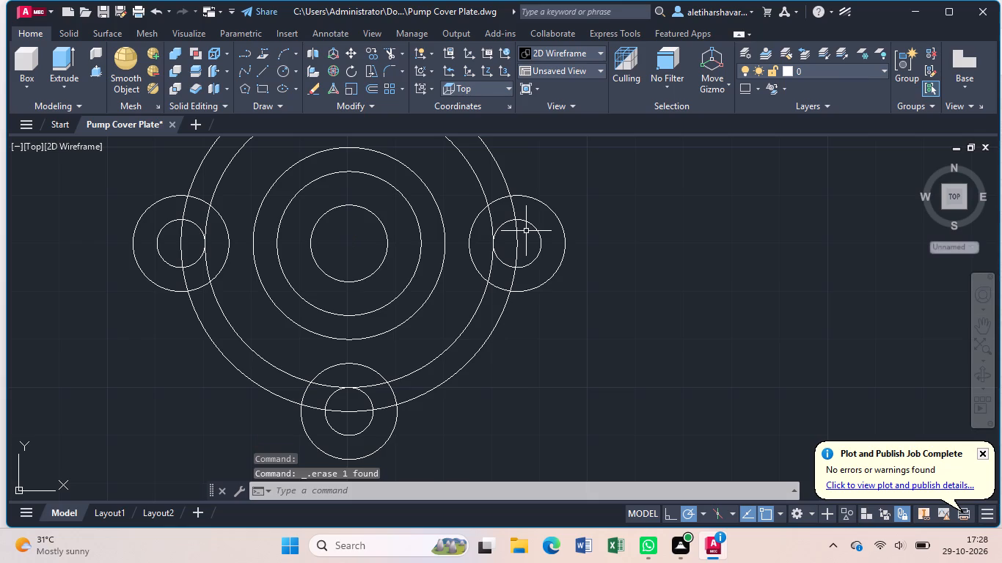
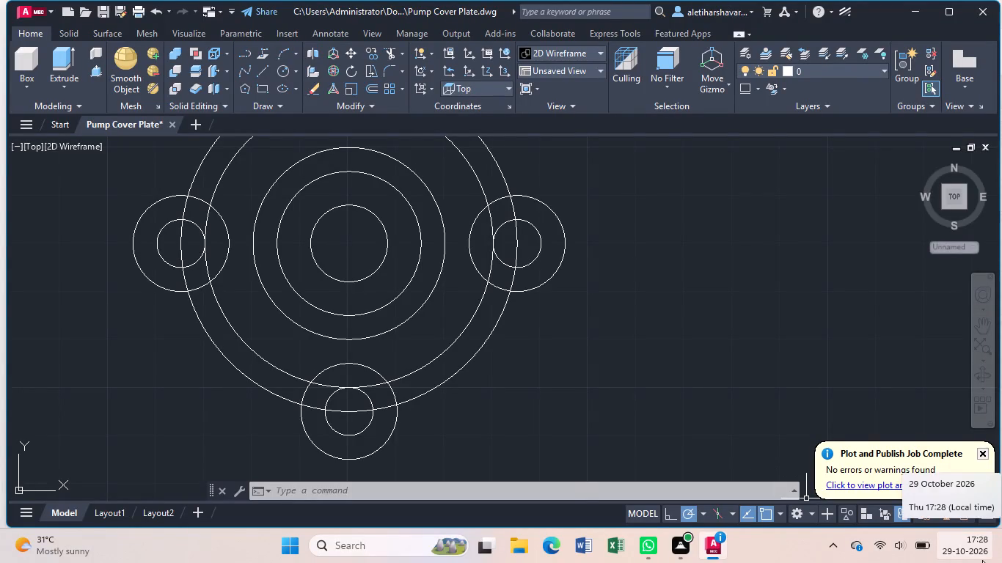
Draw a line from the east bolt hole's outer circle to the south one's outer circle and back again along the plate's outer side.
key(l)
key(Return)
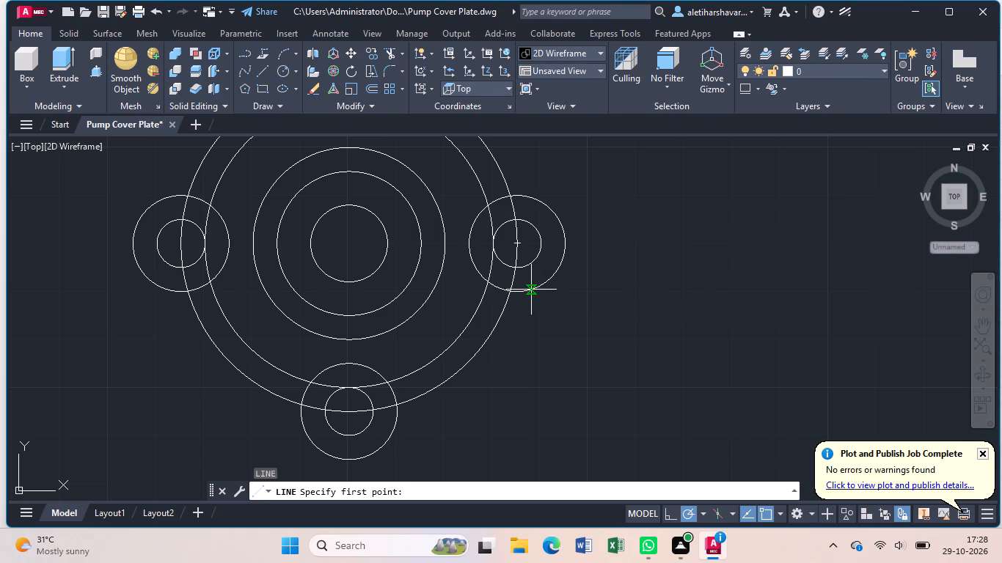
click(549, 284)
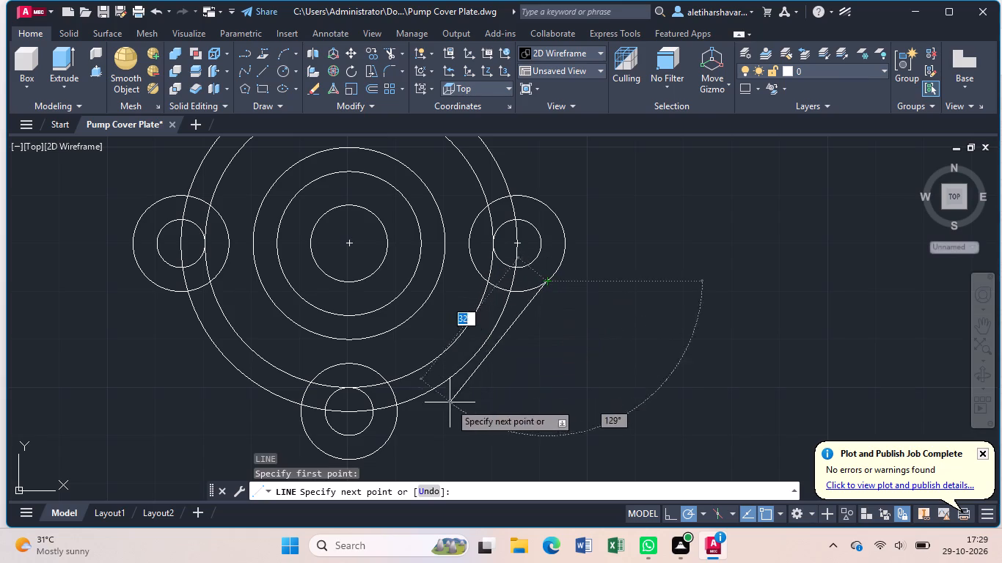
click(386, 449)
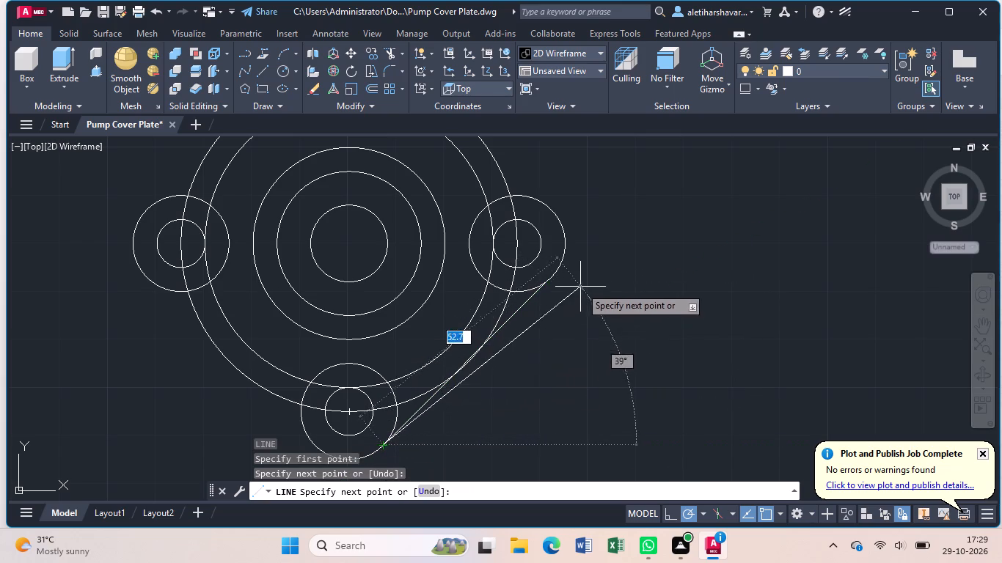
click(553, 284)
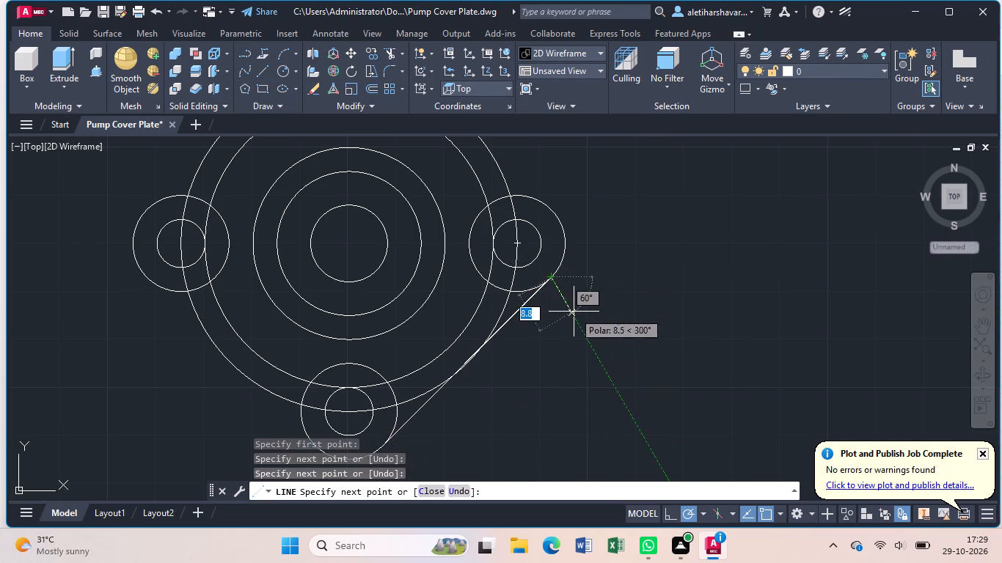
scroll(555, 331, up, 2)
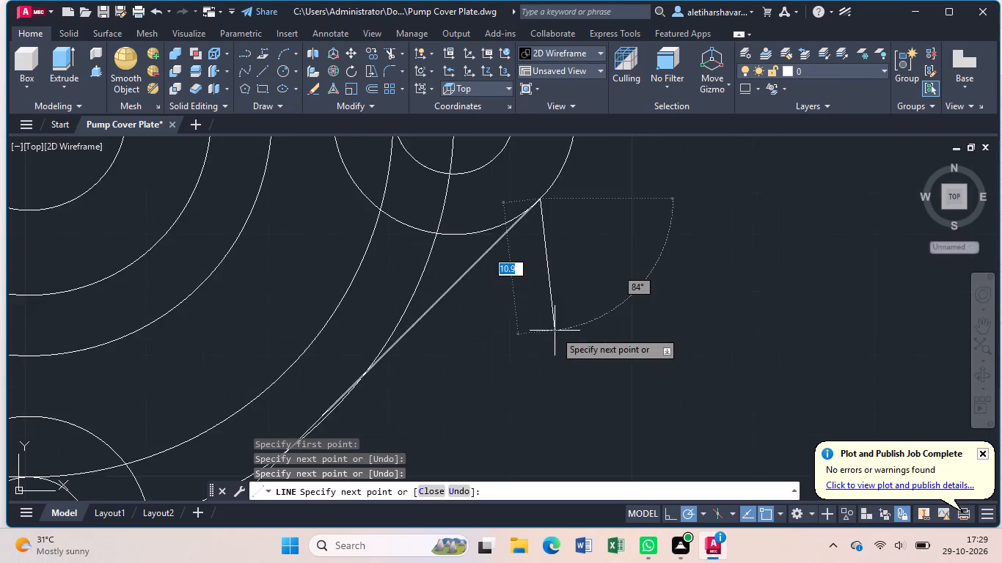
scroll(555, 331, up, 1)
key(Escape)
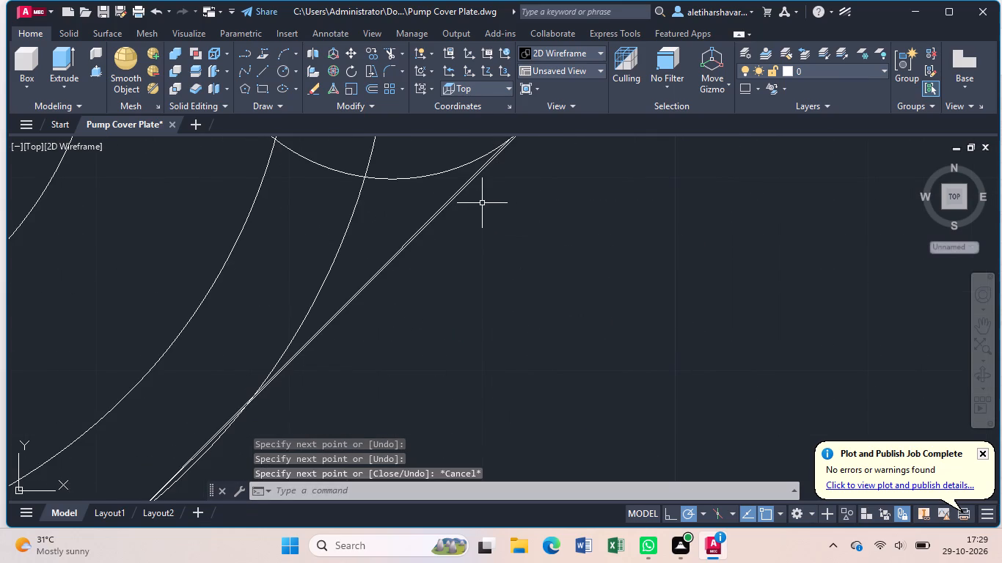
Delete one of the two nearly overlapping lines between the east and south bolt-hole circles.
scroll(460, 190, up, 2)
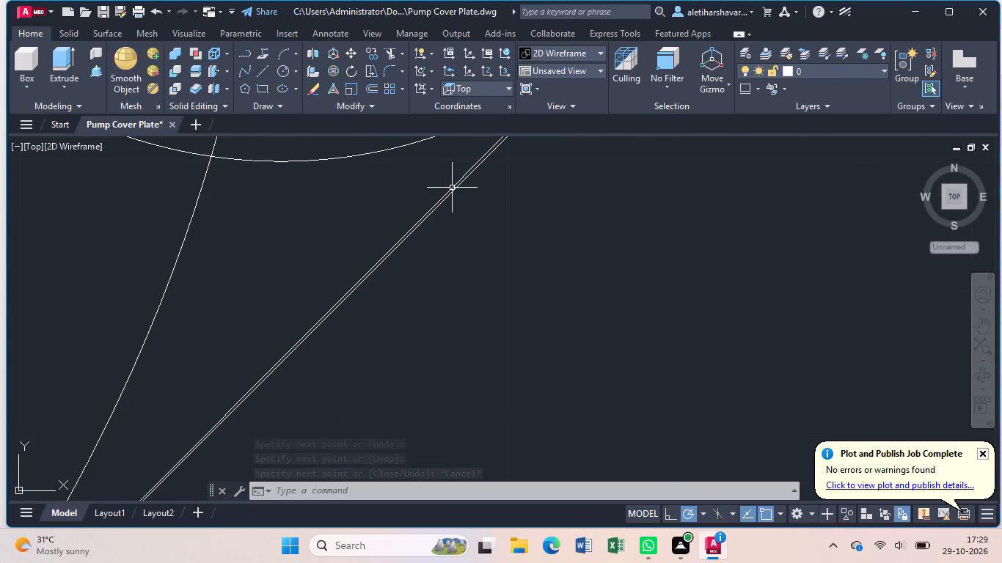
click(450, 188)
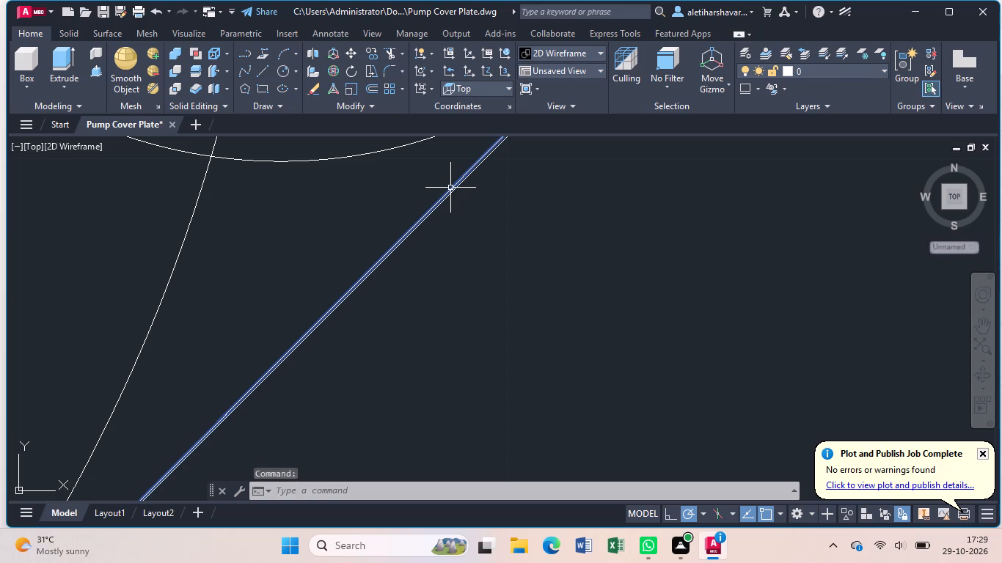
key(Delete)
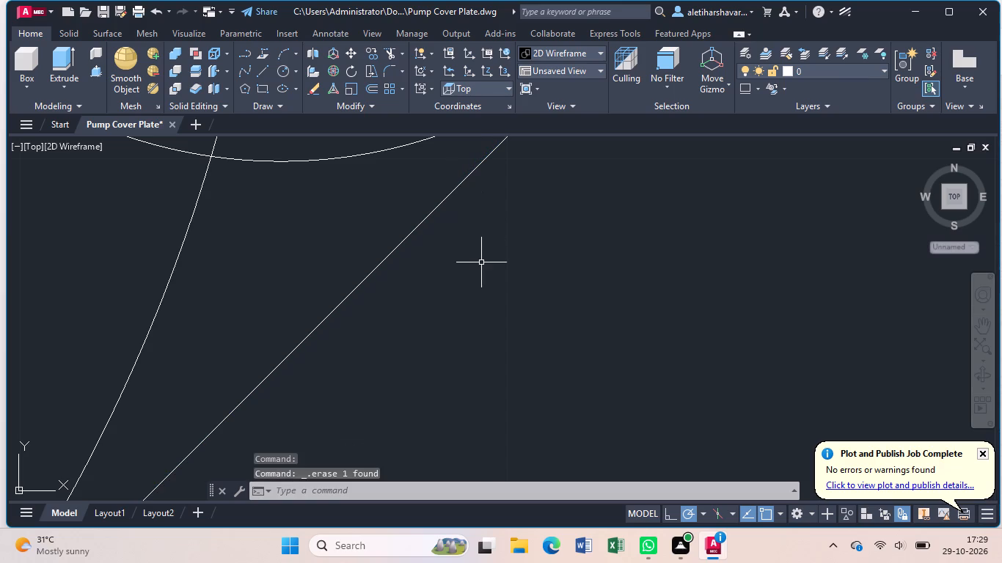
Draw an outer edge line about 48 units long from the east bolt hole's outer circle to the north one's outer circle.
scroll(481, 260, down, 4)
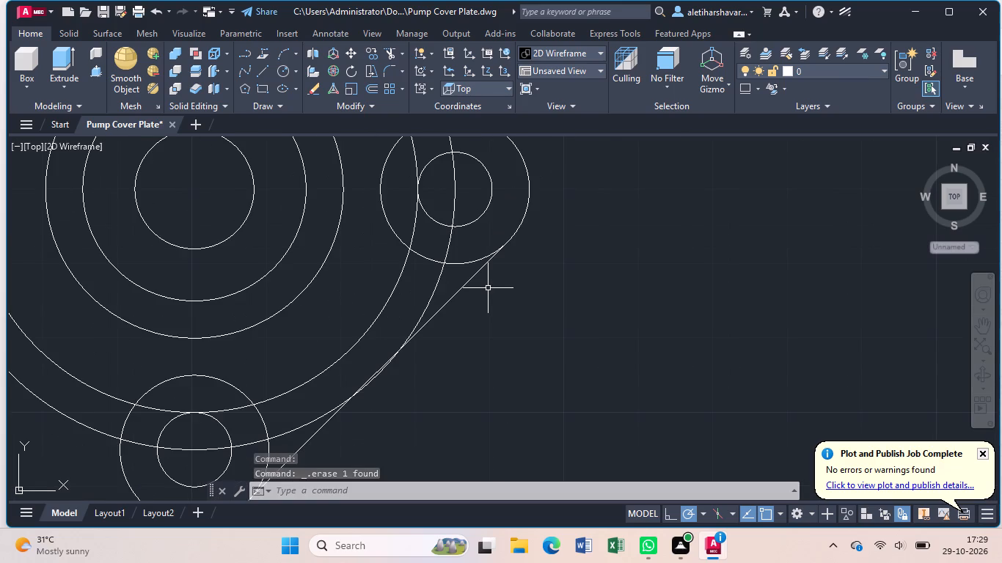
scroll(492, 299, down, 1)
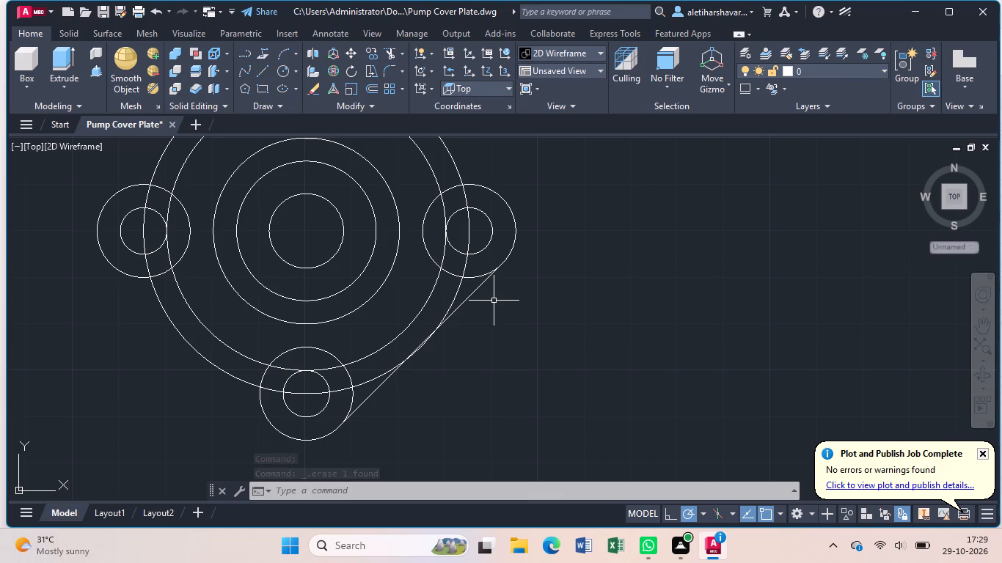
middle_drag(495, 302, 513, 489)
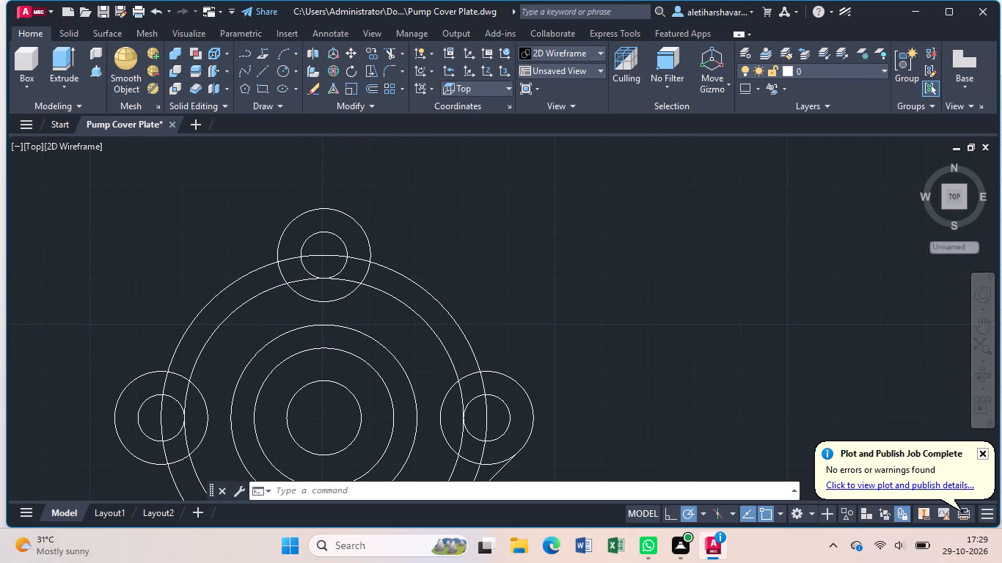
key(l)
key(Return)
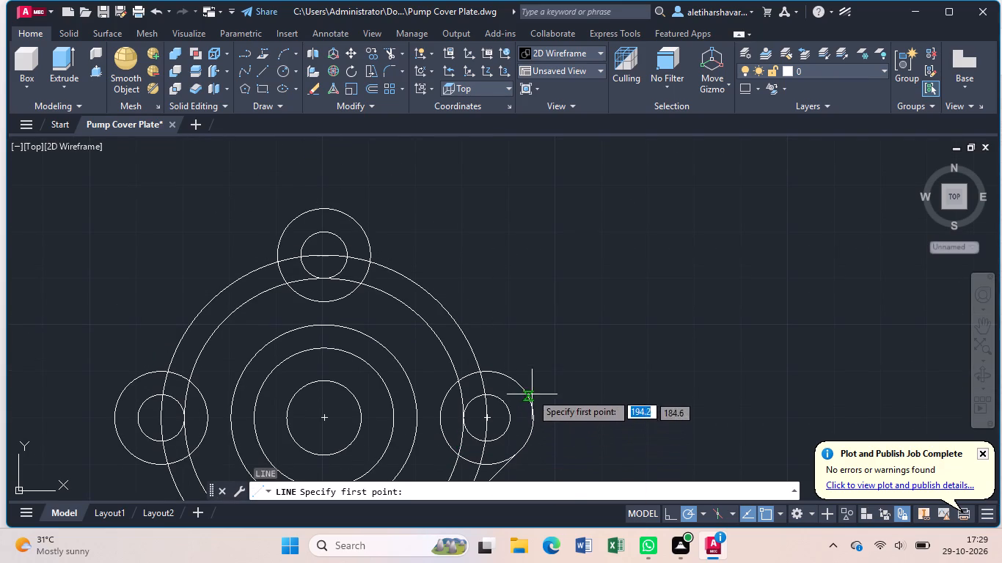
click(516, 379)
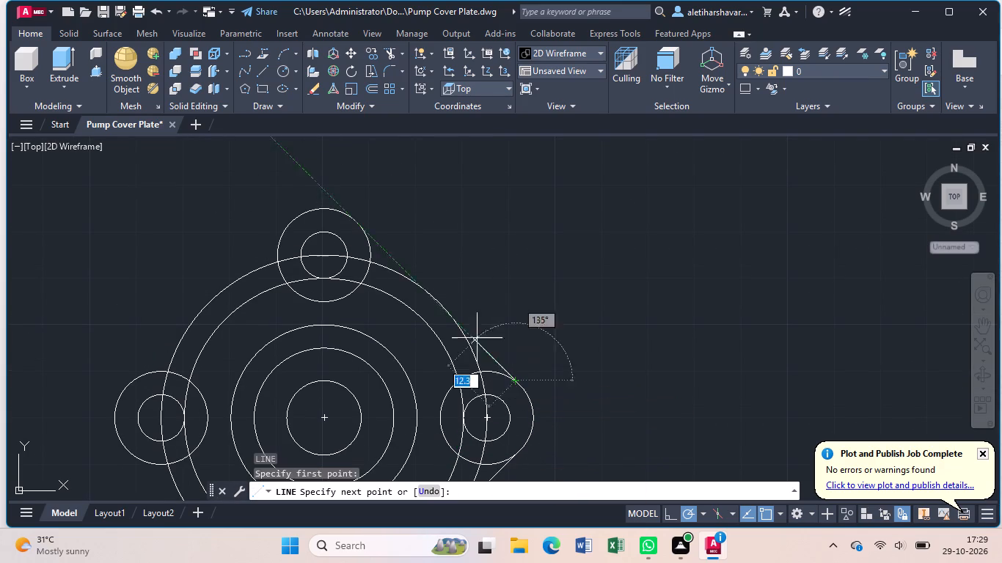
click(359, 227)
key(Return)
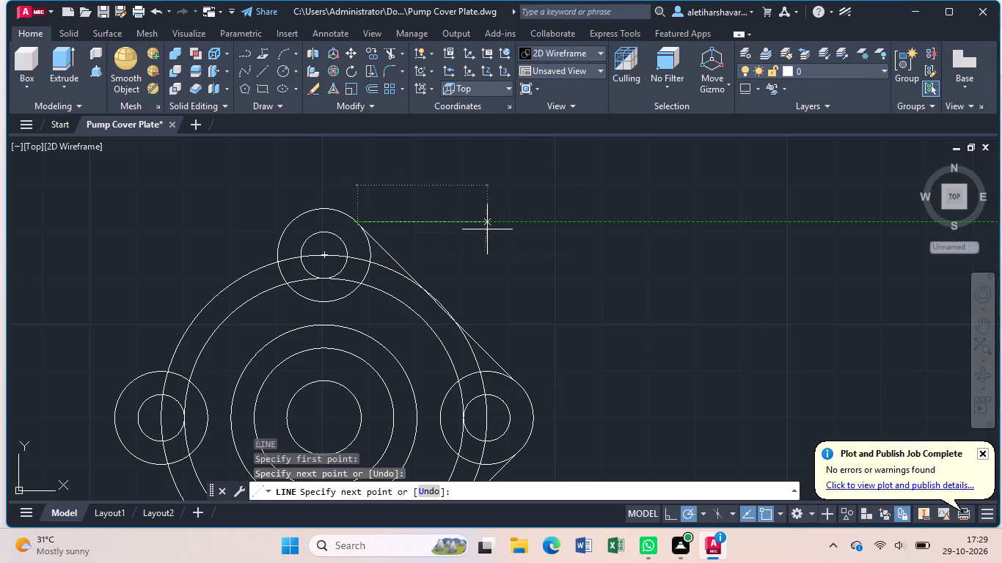
Draw an outer edge line from the west bolt hole's outer circle to the north bolt hole's outer circle.
middle_drag(334, 285, 334, 285)
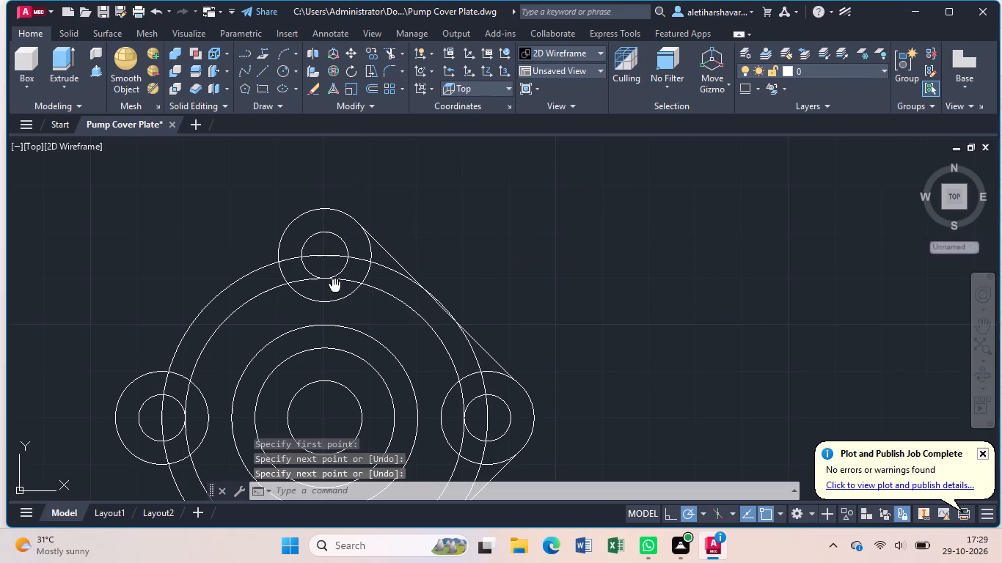
middle_drag(334, 285, 541, 232)
key(l)
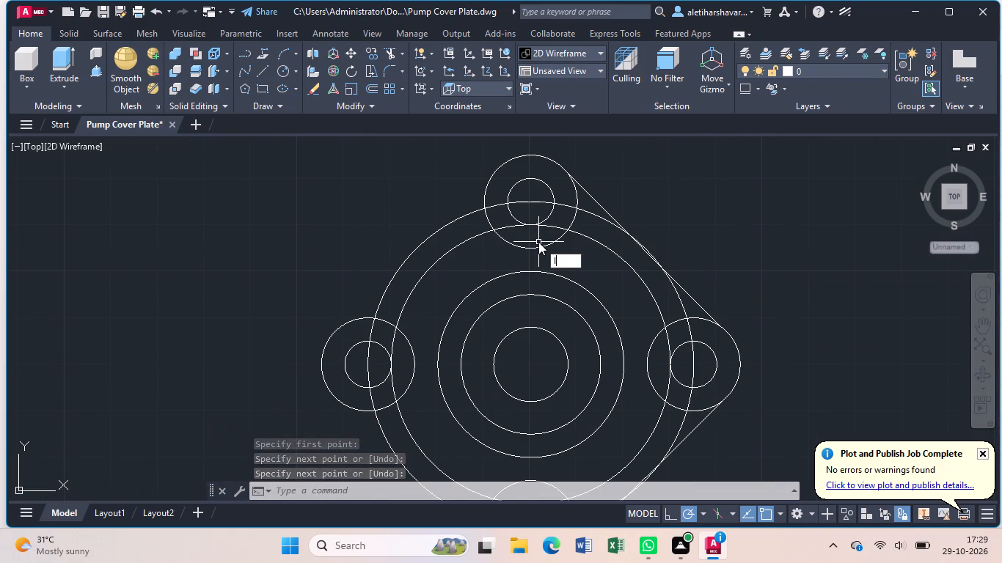
key(Return)
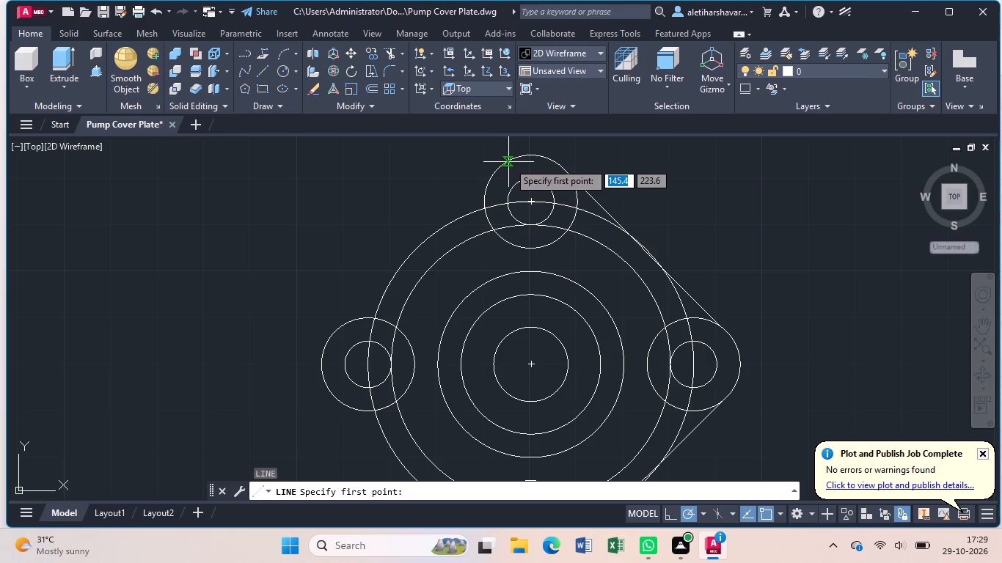
click(326, 336)
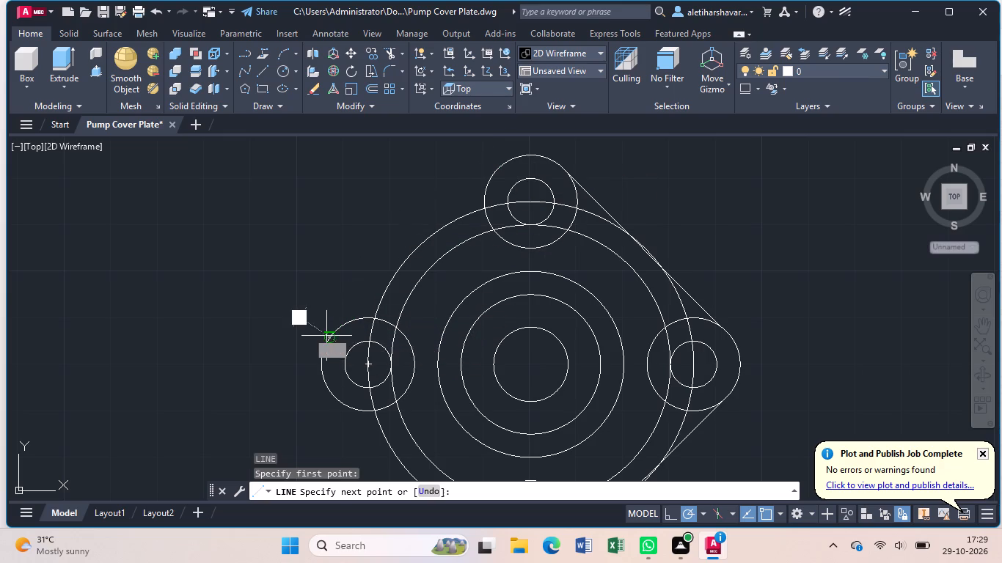
click(497, 170)
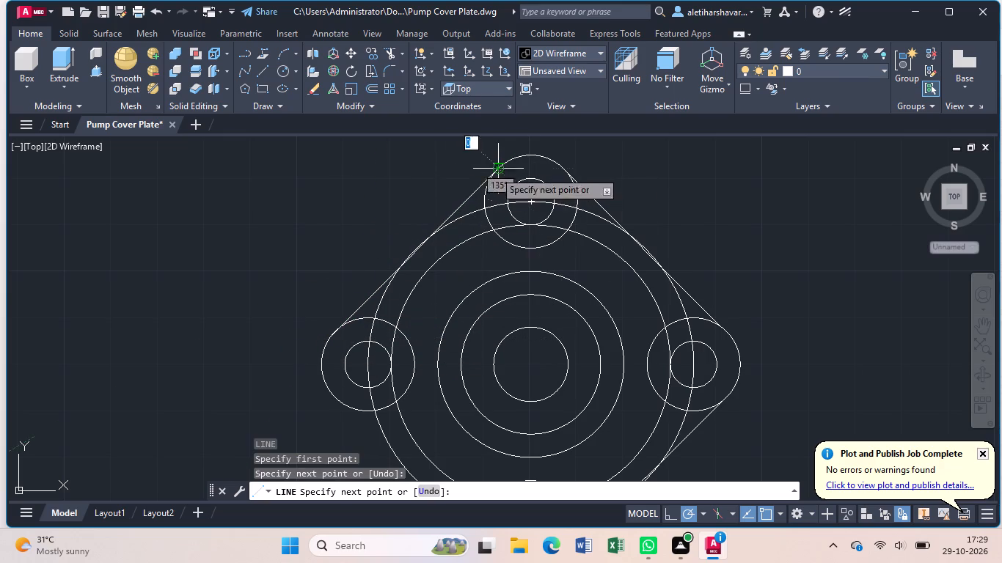
key(Escape)
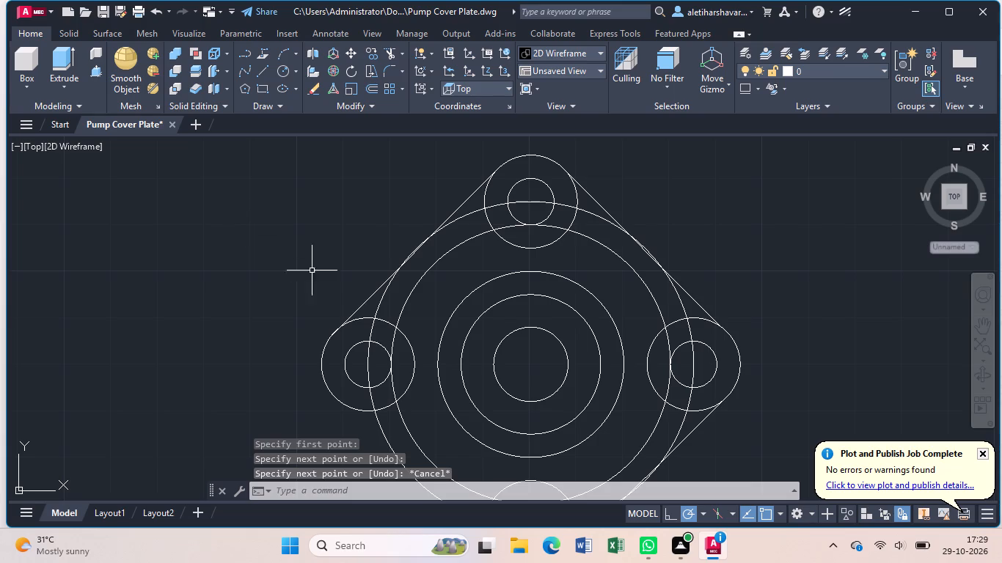
Draw an outer edge line from the south bolt hole's outer circle to the west bolt hole's outer circle.
middle_drag(428, 389, 406, 200)
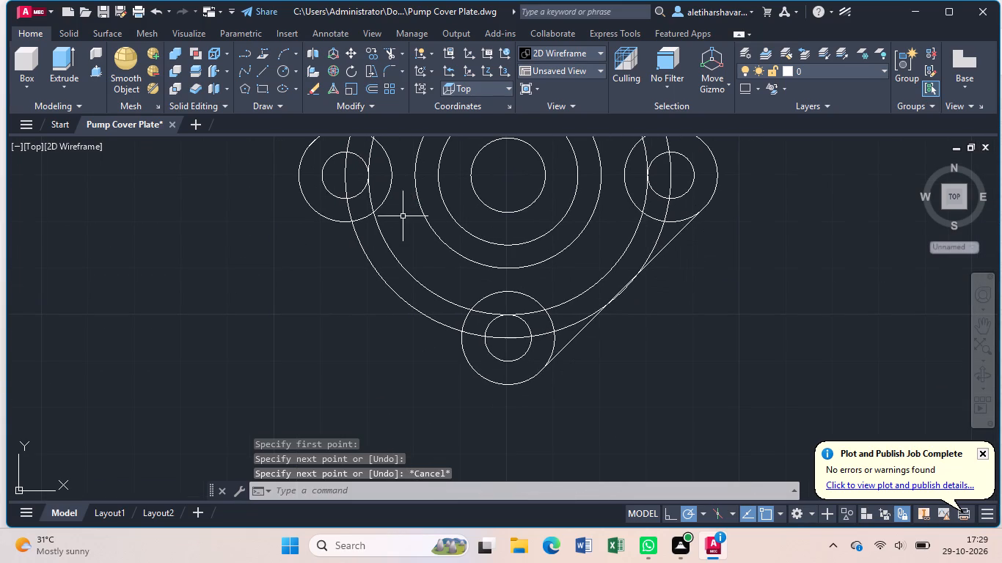
key(l)
key(Return)
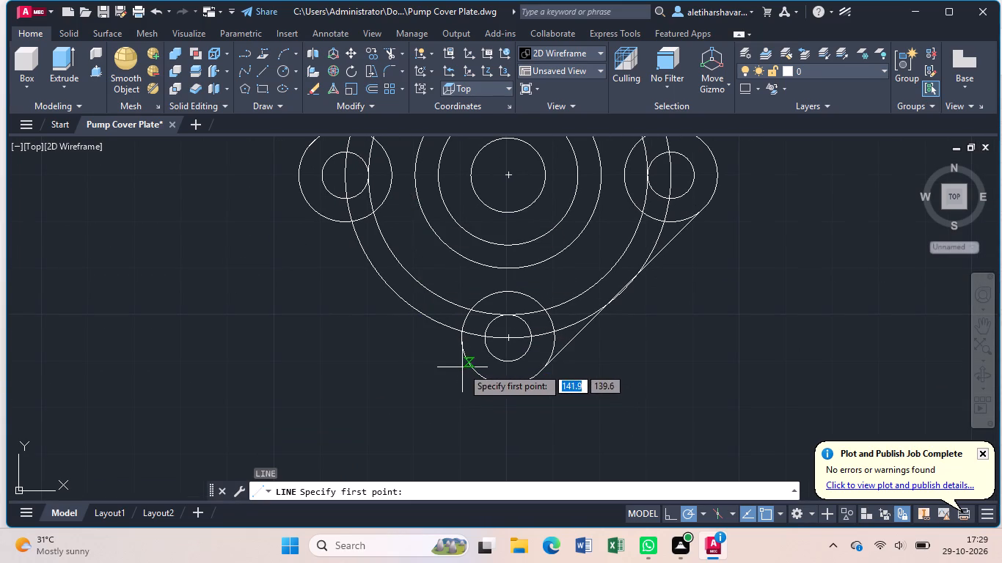
click(473, 378)
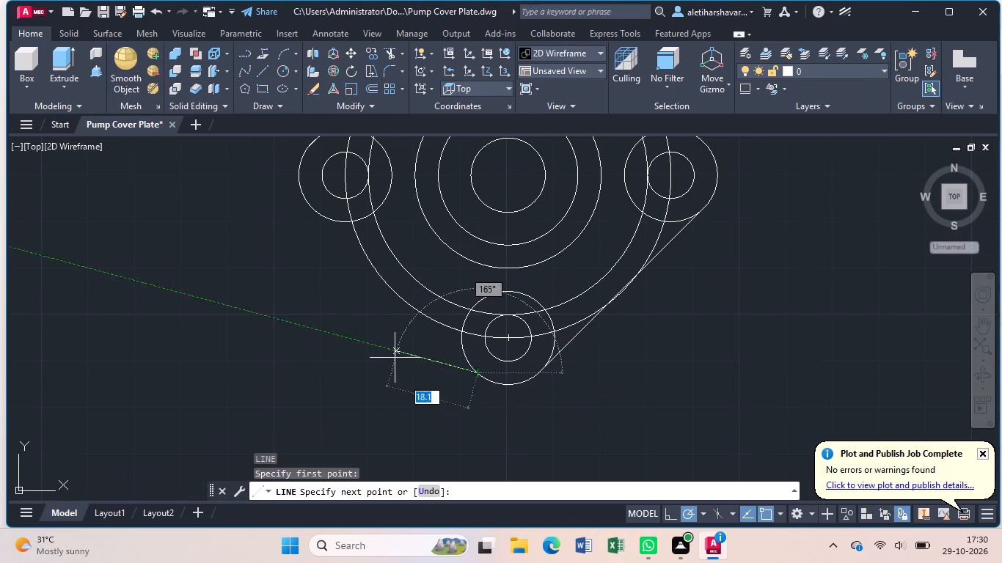
click(305, 212)
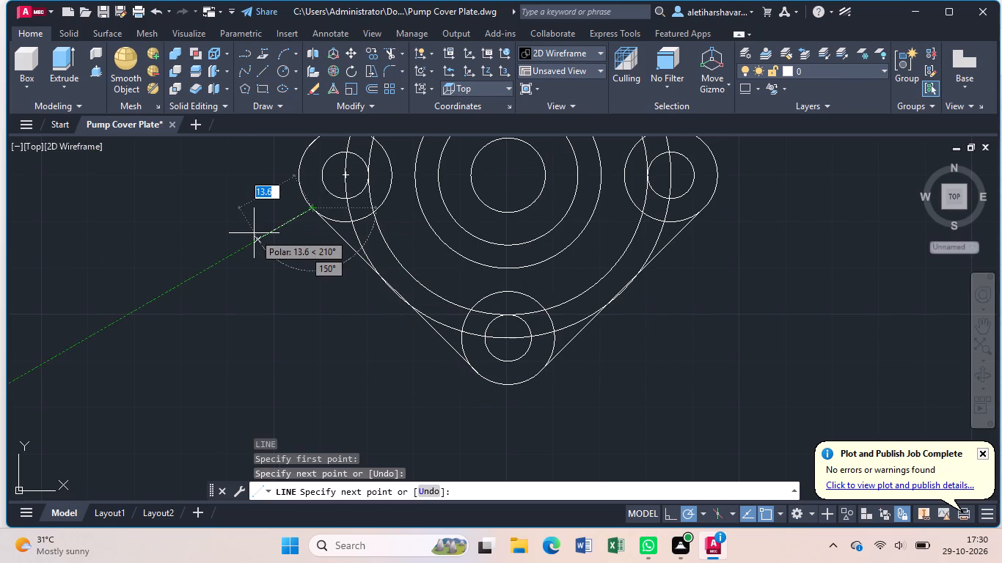
key(Escape)
Delete the radius 35 circle and the slightly smaller concentric circle inside it, keeping the three inner concentric circles.
scroll(378, 312, down, 1)
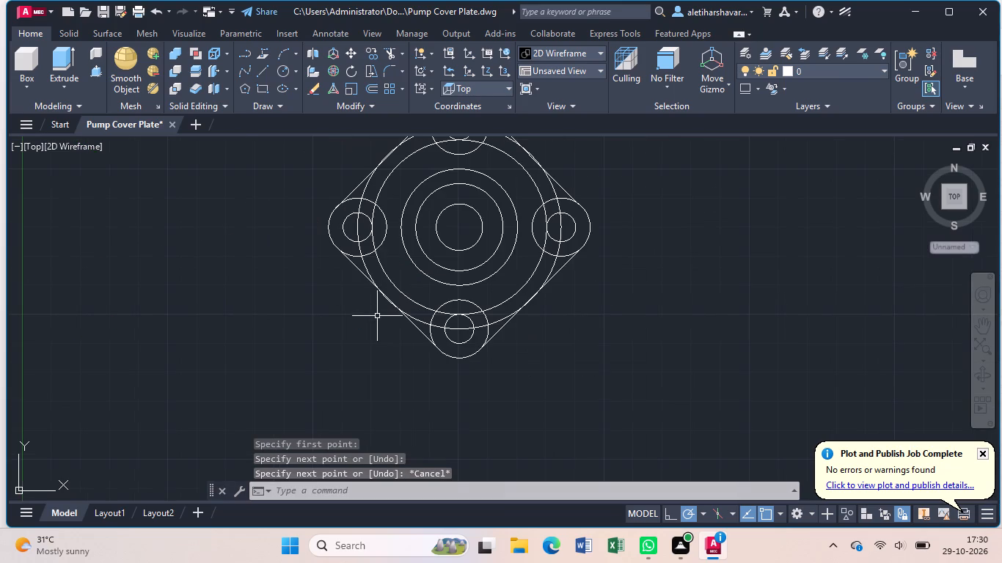
scroll(376, 332, down, 1)
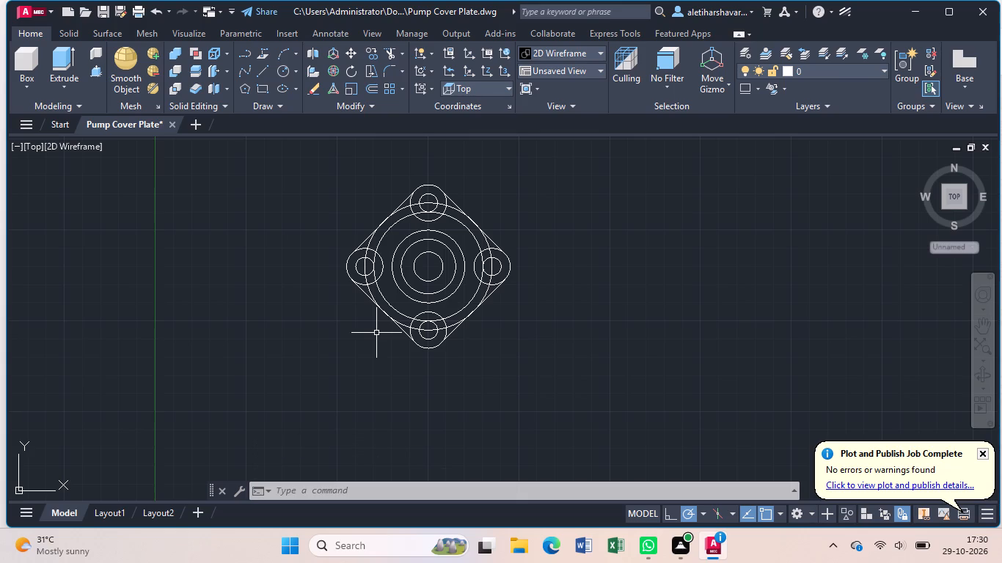
click(373, 238)
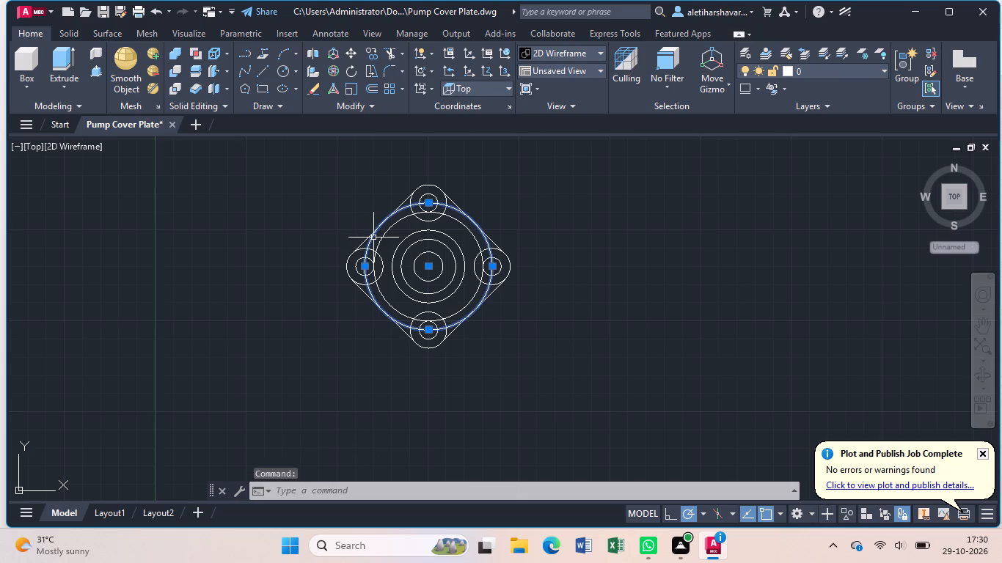
key(Delete)
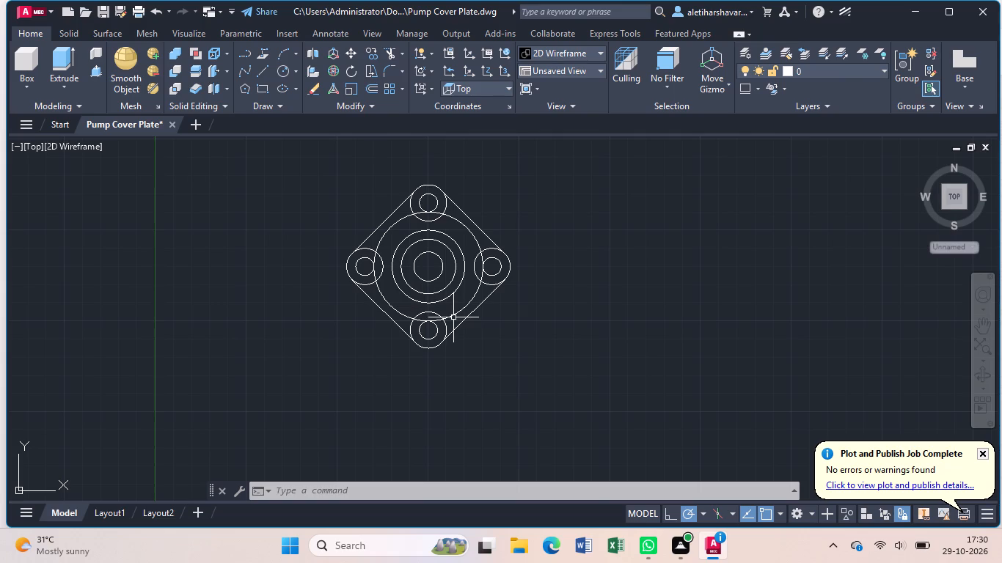
click(456, 315)
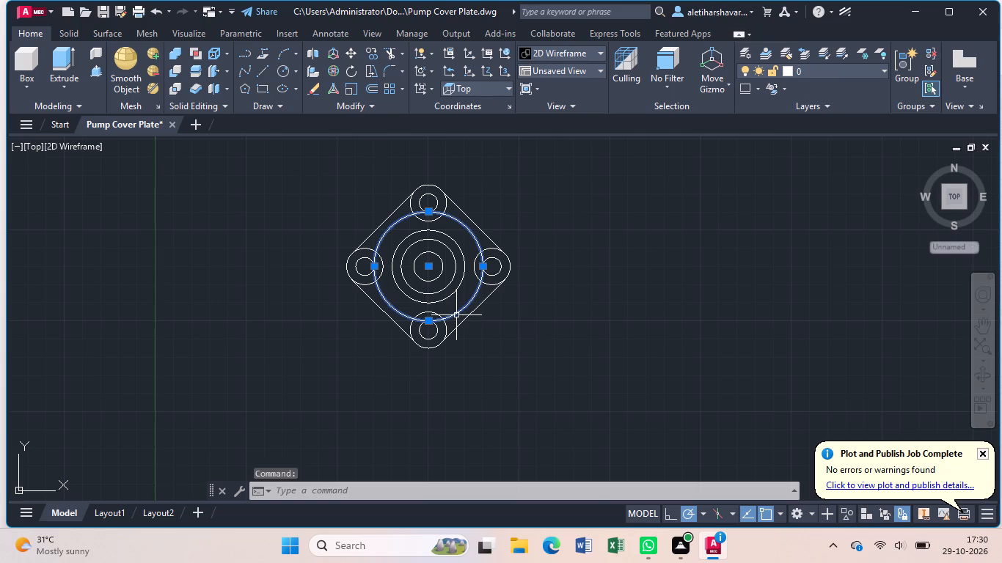
key(Delete)
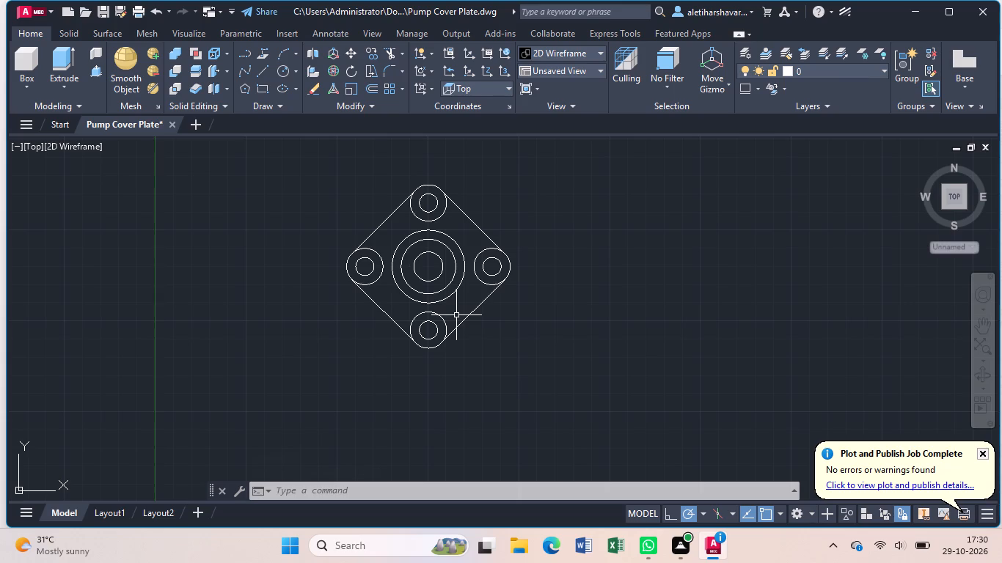
Draw a circle of radius 20 on the plate's common centre.
key(c)
key(Return)
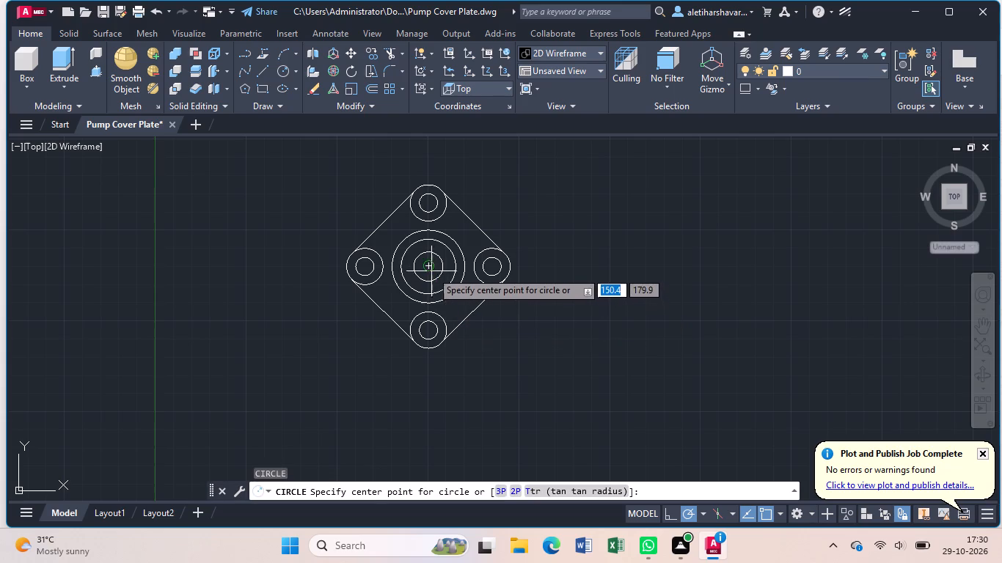
click(429, 264)
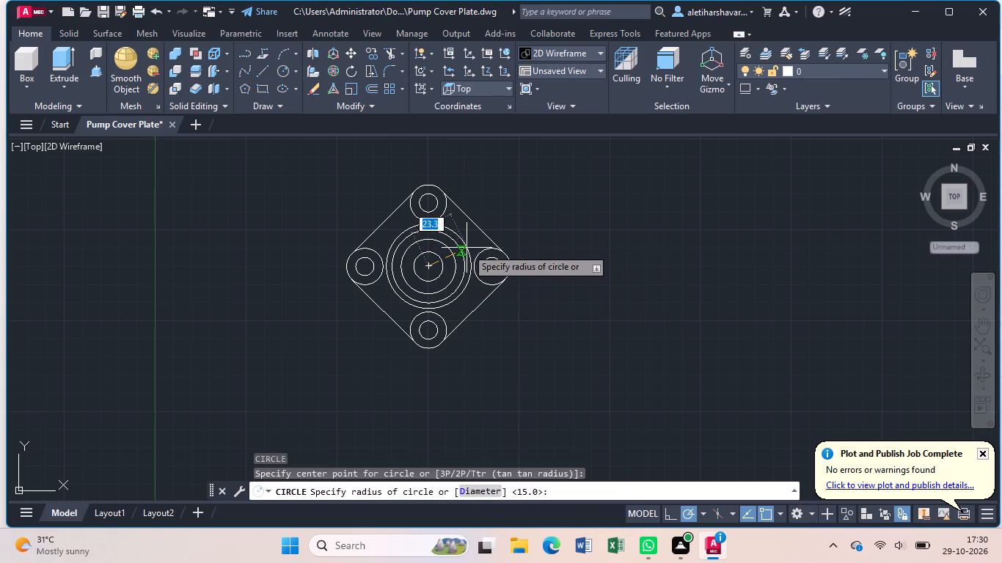
text(20)
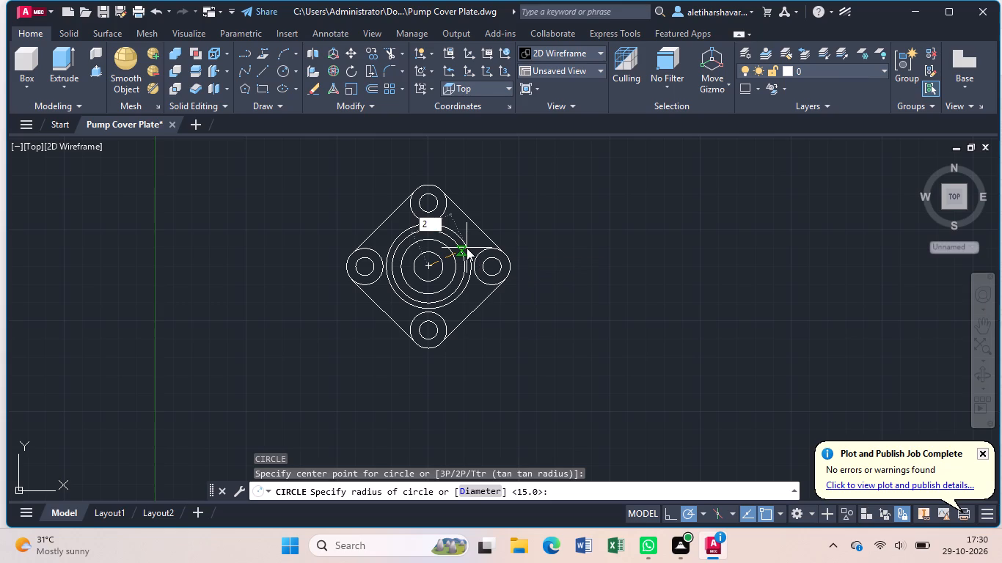
key(Return)
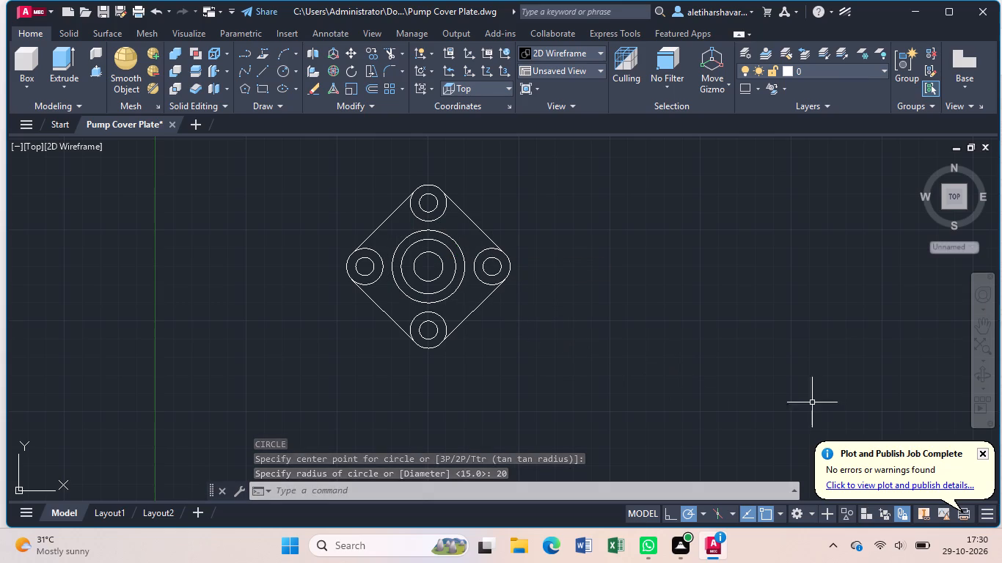
Try to join all the profile's lines and circles in a tilted 3D view.
click(979, 378)
drag(584, 364, 584, 339)
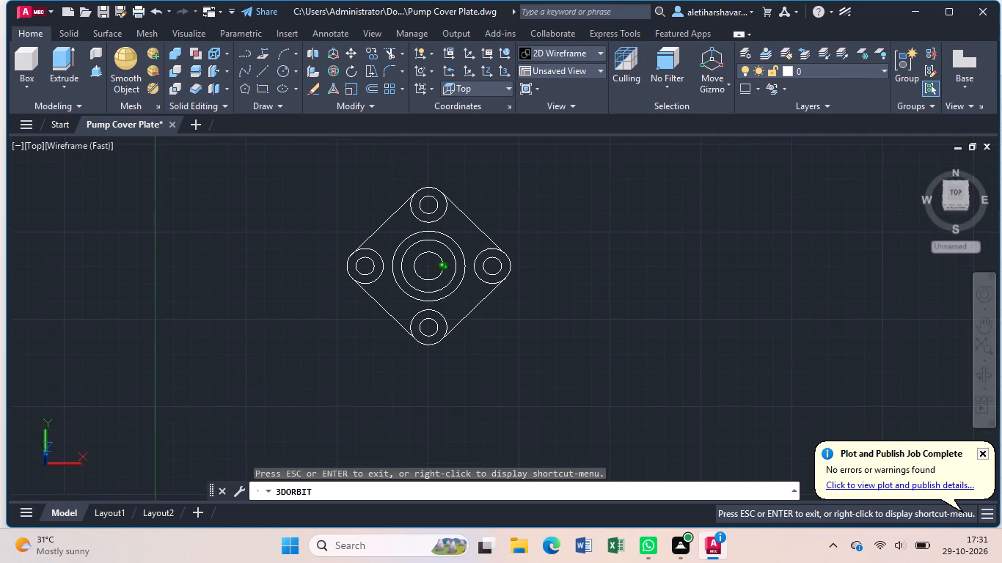
drag(584, 339, 585, 272)
key(Escape)
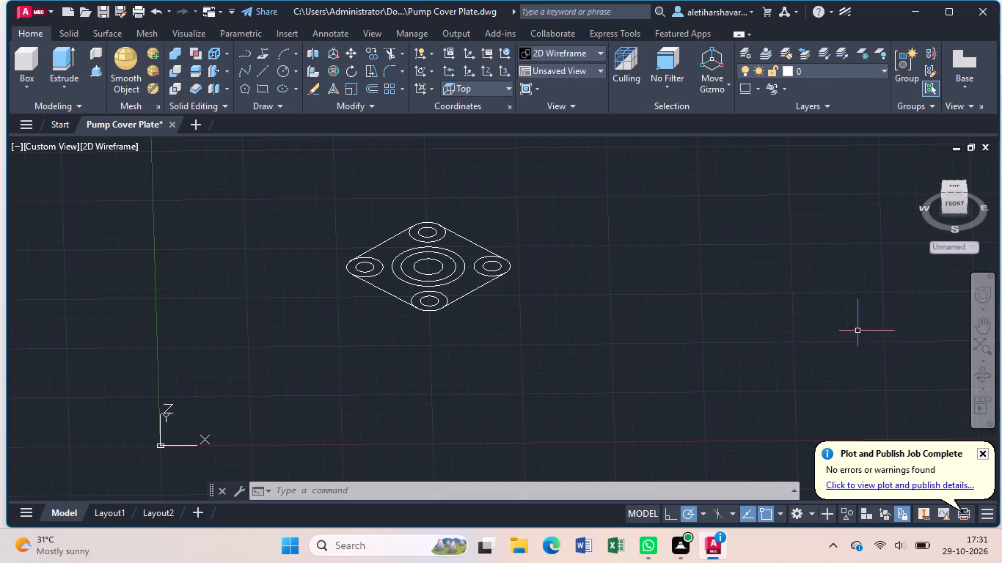
click(981, 374)
drag(674, 356, 675, 343)
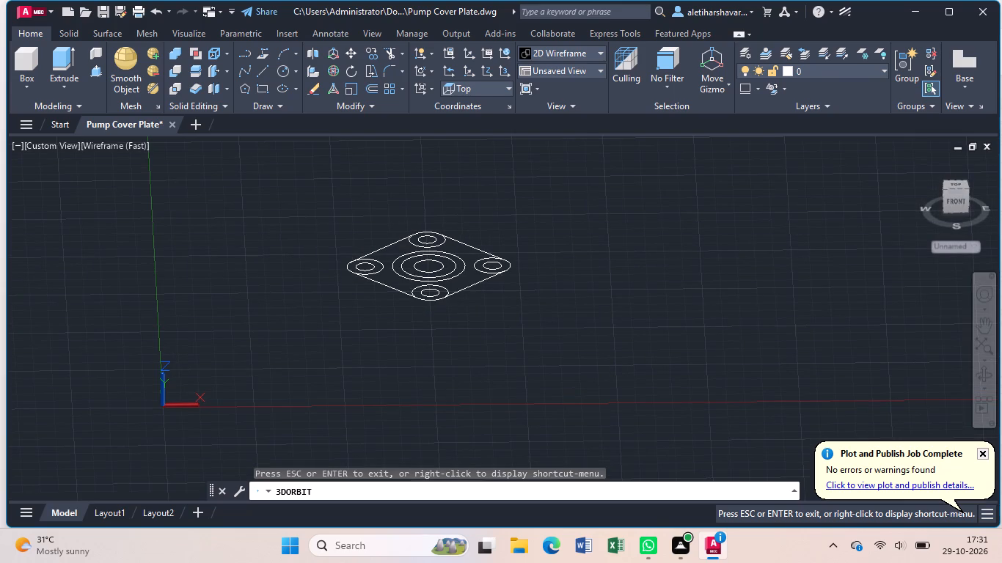
key(Escape)
drag(533, 201, 535, 285)
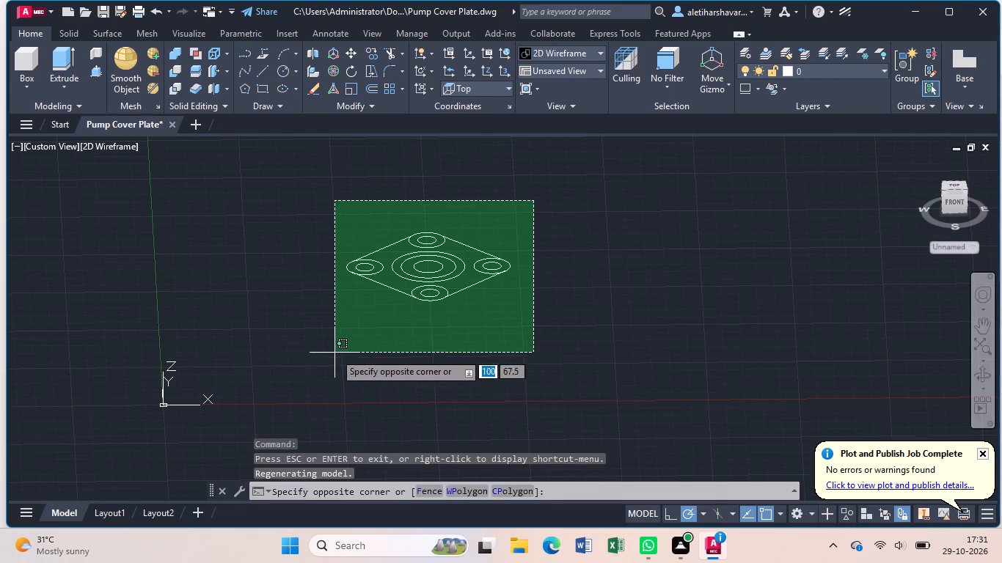
click(329, 350)
key(j)
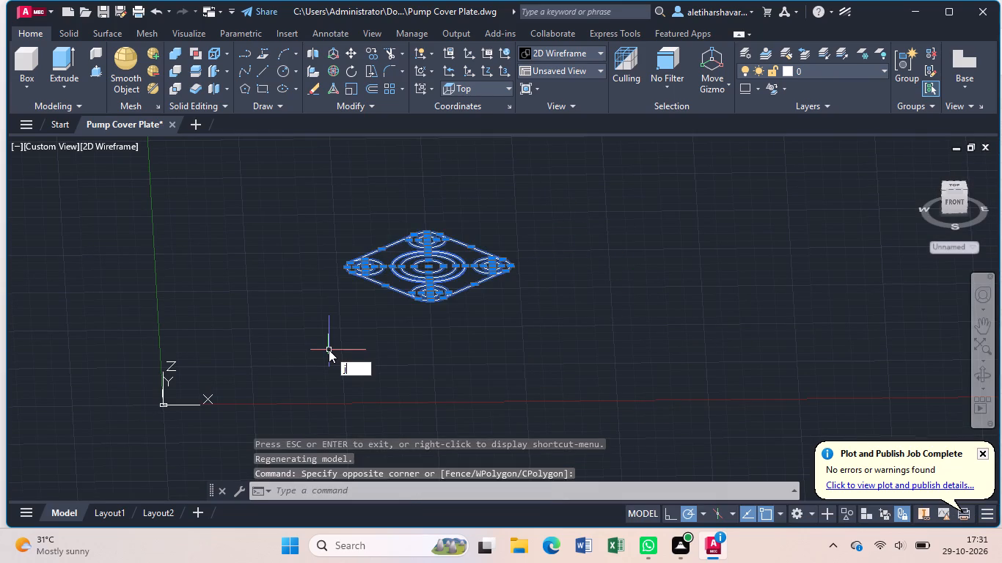
key(Return)
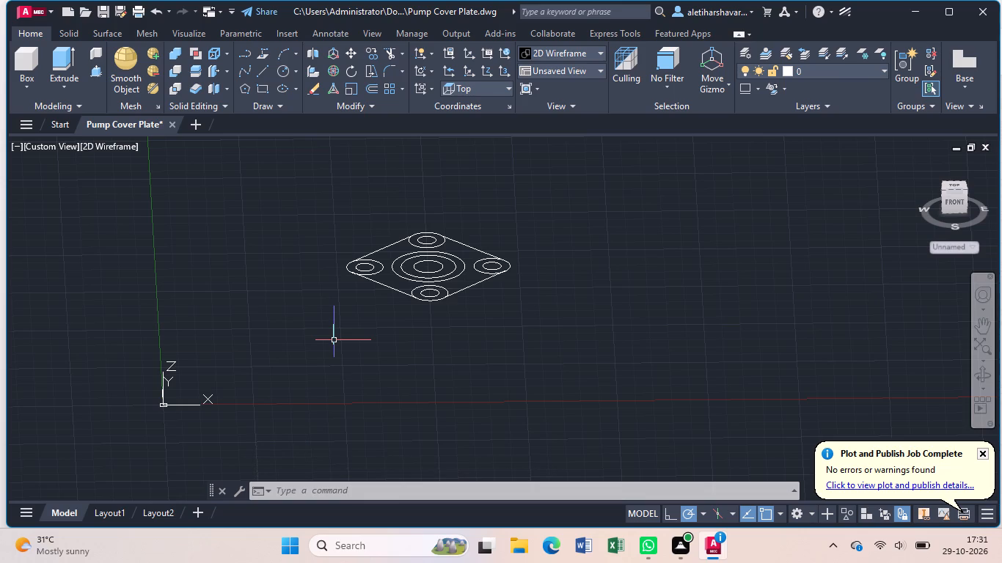
Presspull the ring between the innermost and middle central circles to a height of 115.
click(92, 70)
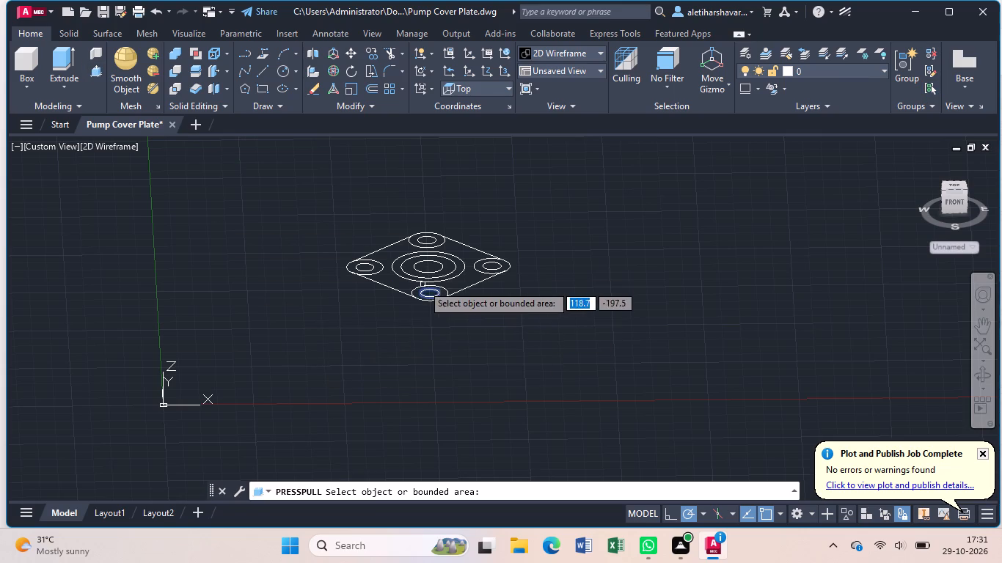
click(412, 271)
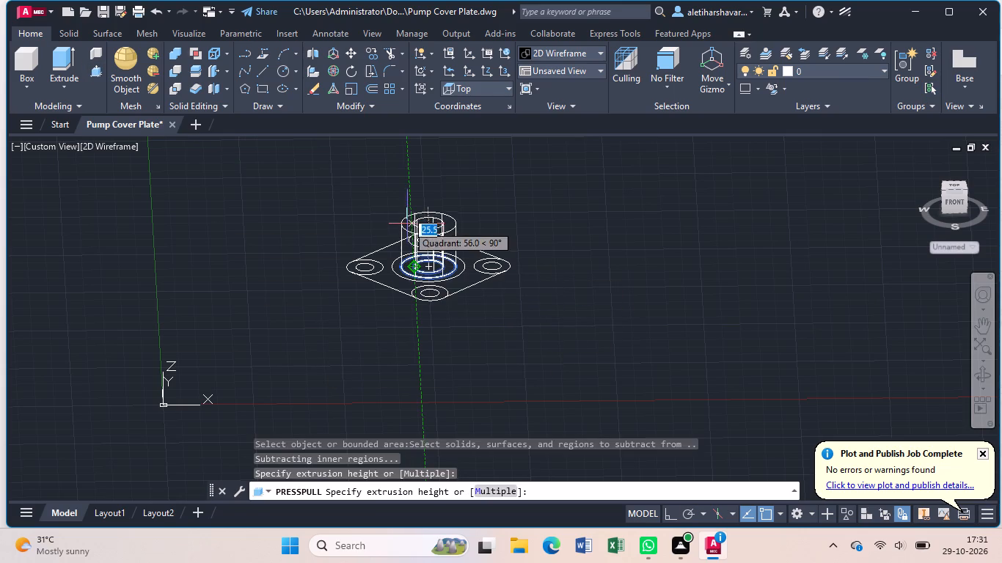
text(115)
key(Return)
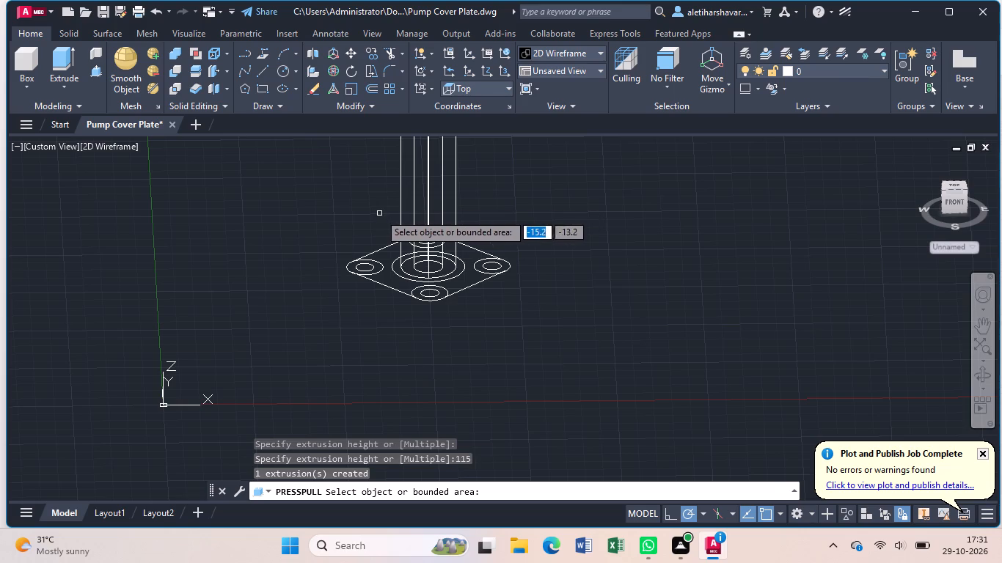
middle_drag(380, 214, 403, 337)
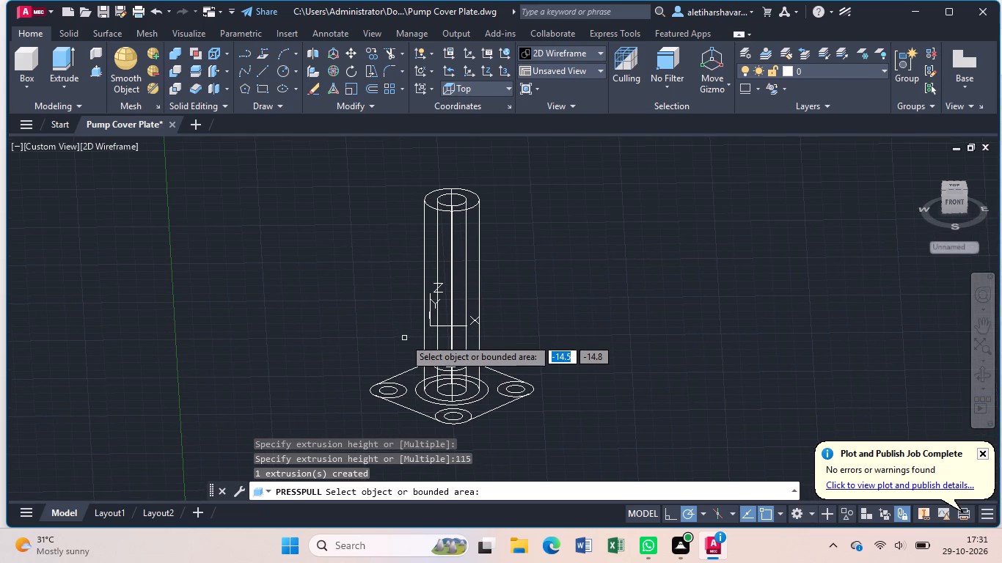
key(Escape)
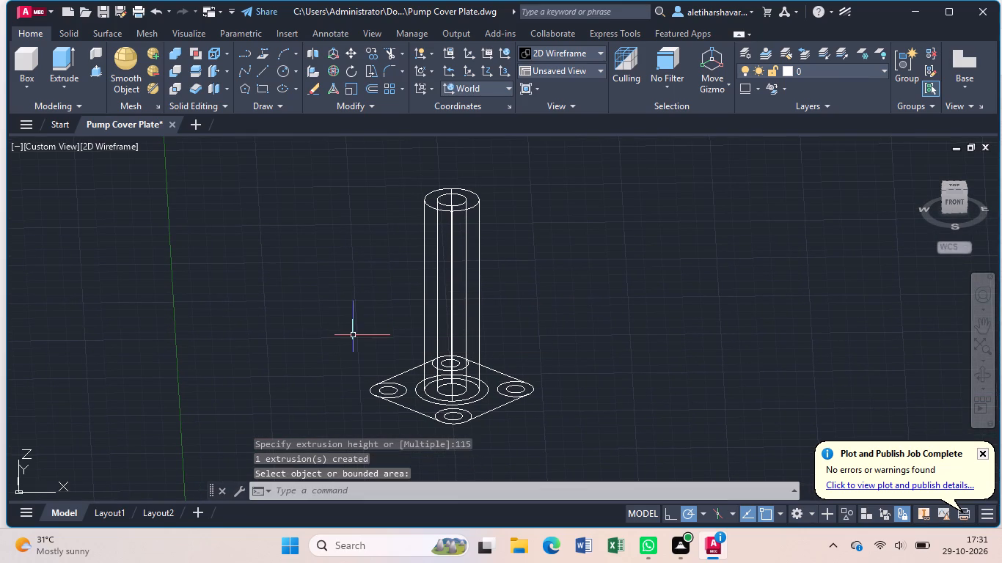
Presspull the ring between the middle circle and the outer radius 20 circle to a height of 90.
click(98, 70)
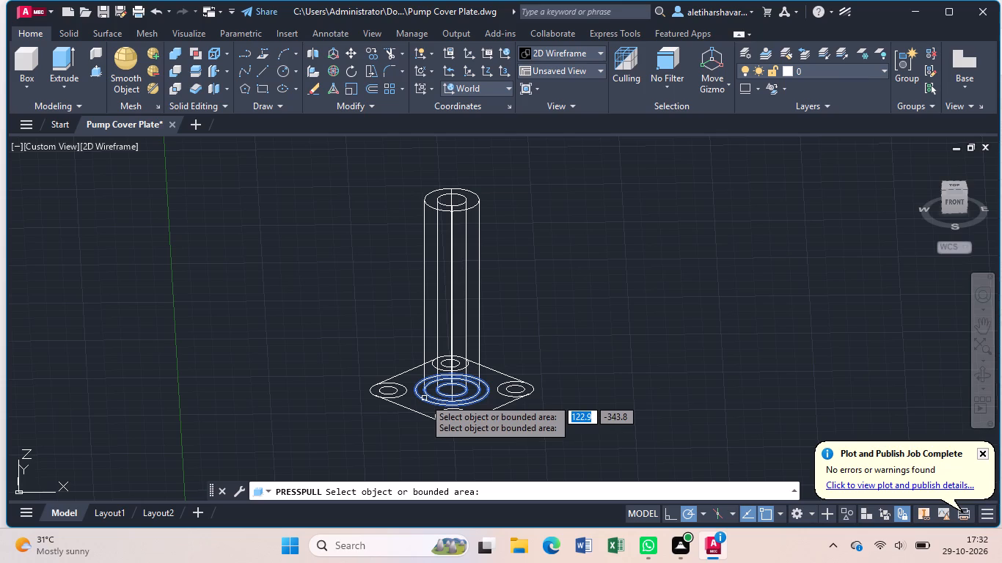
click(424, 398)
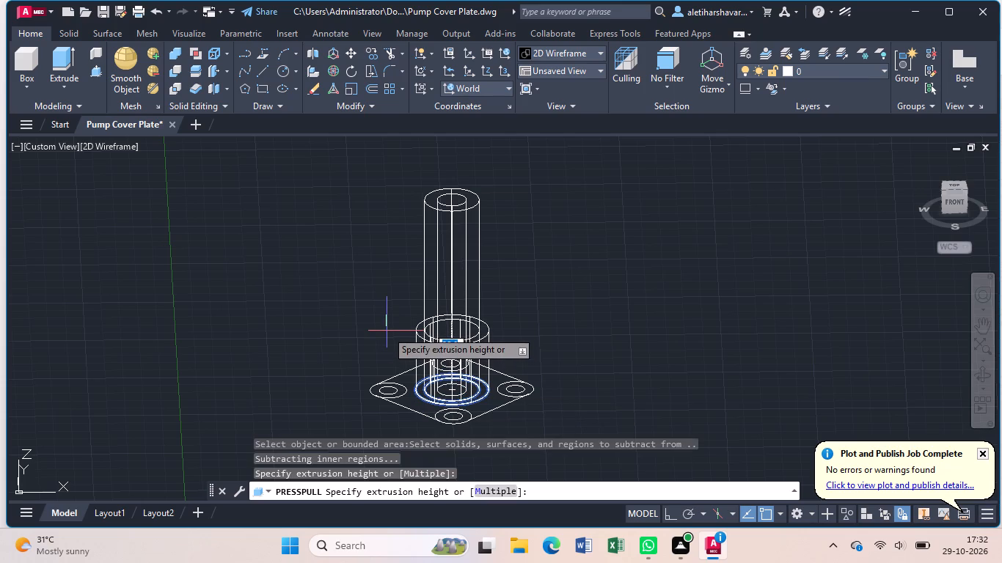
text(90)
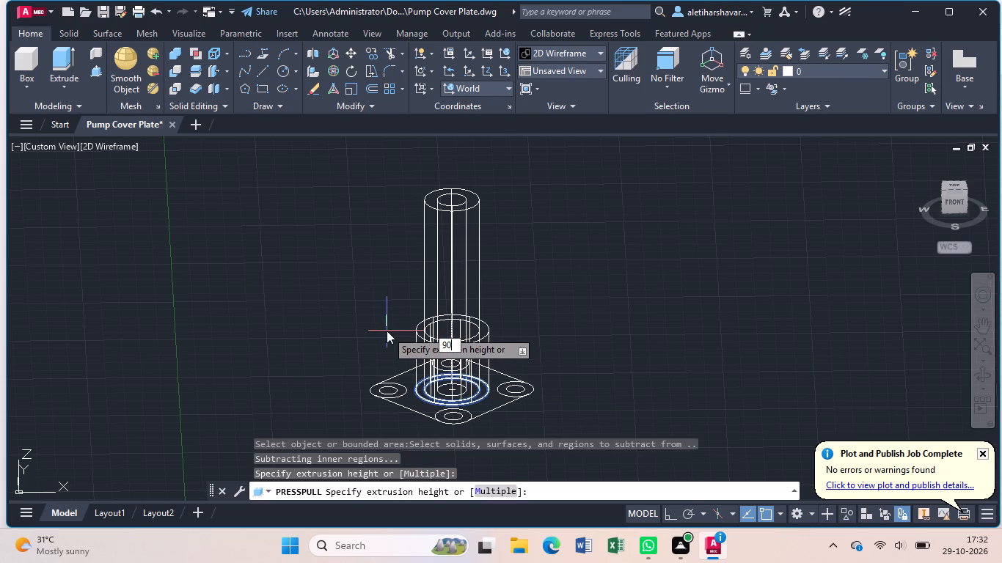
key(Return)
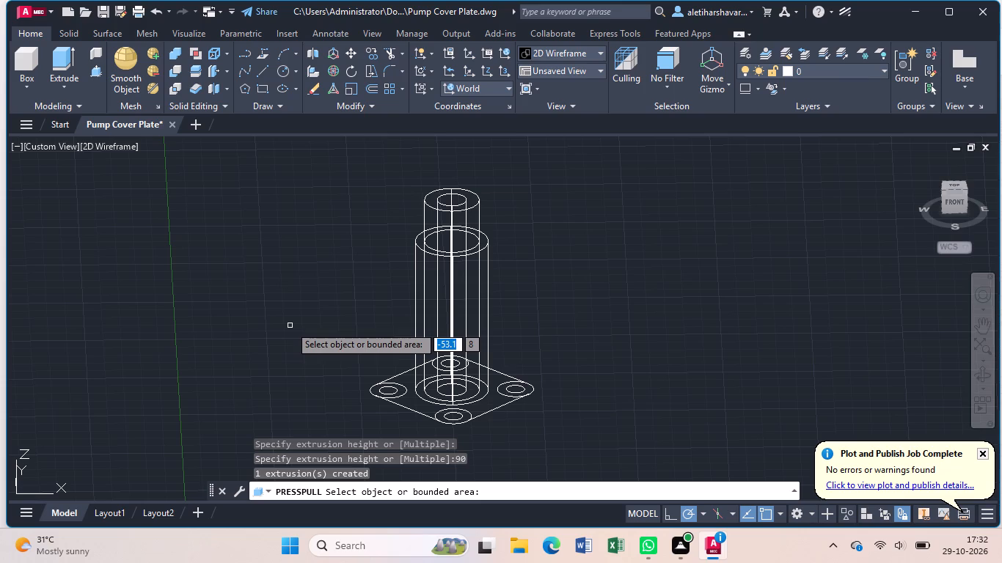
Presspull the plate area bounded by the edge lines, around the central and bolt-hole circles, to a height of 10.
click(414, 403)
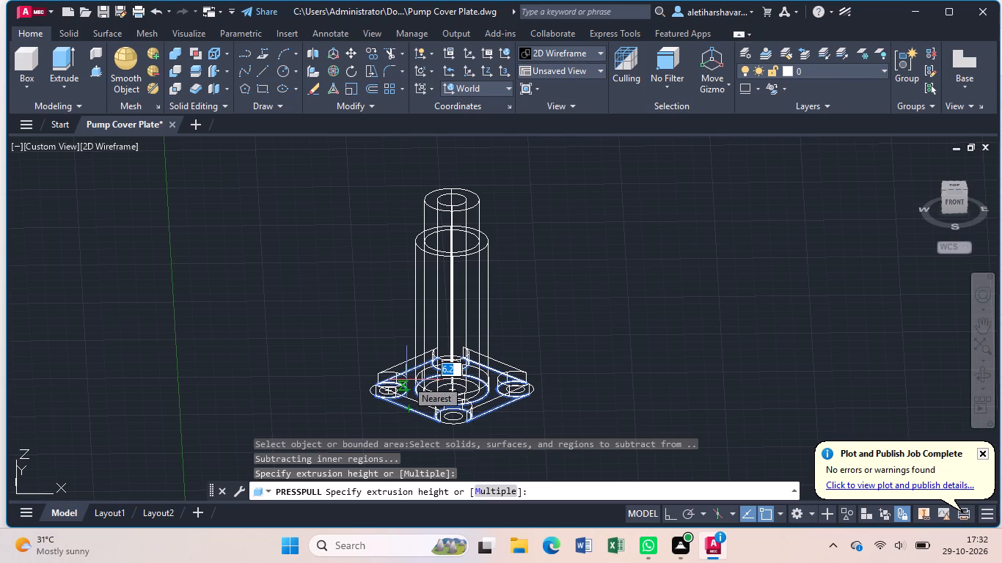
key(1)
key(0)
key(Return)
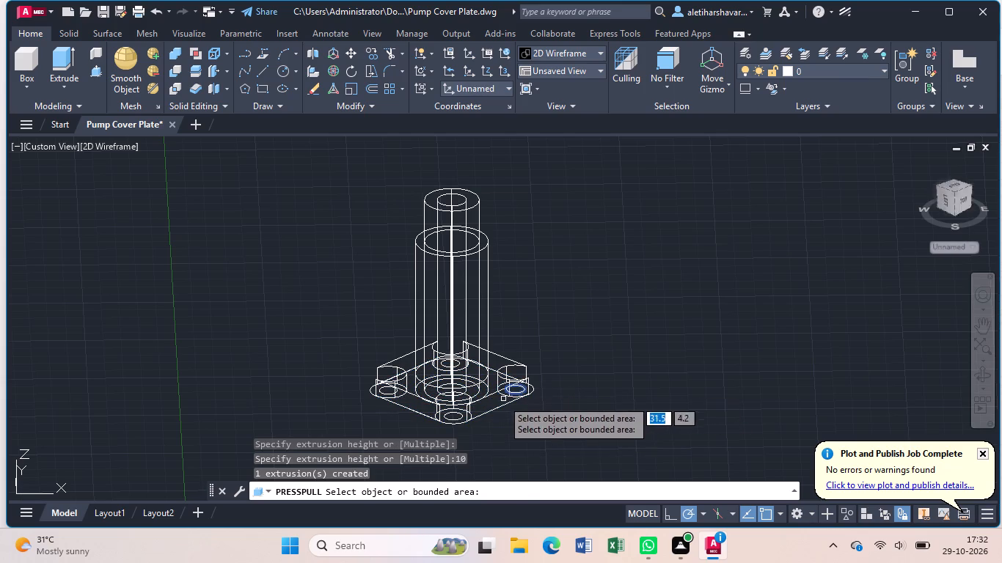
Presspull the south and west bolt holes' outer circles and the ring around the east bolt hole to a height of 10.
click(464, 421)
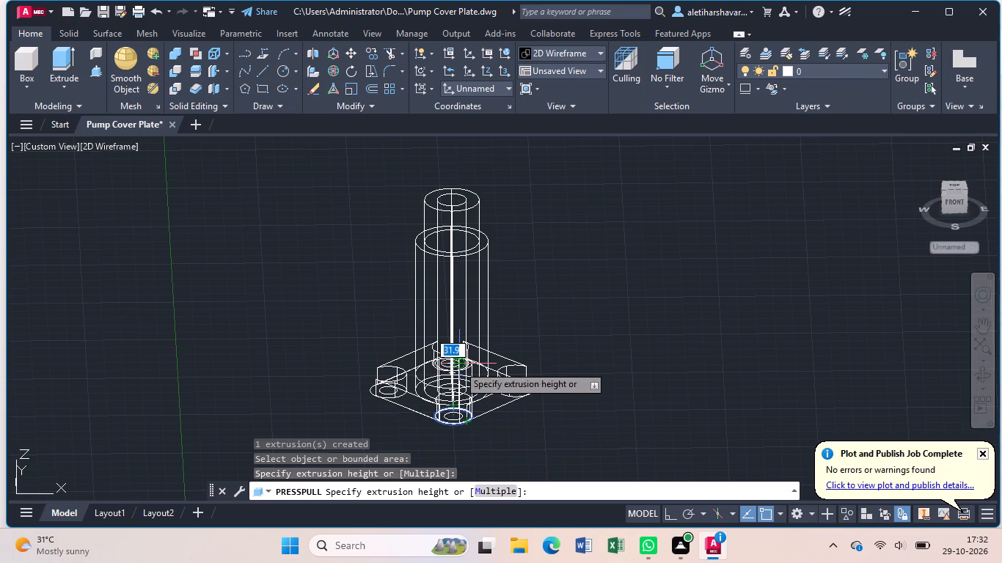
text(10)
key(Return)
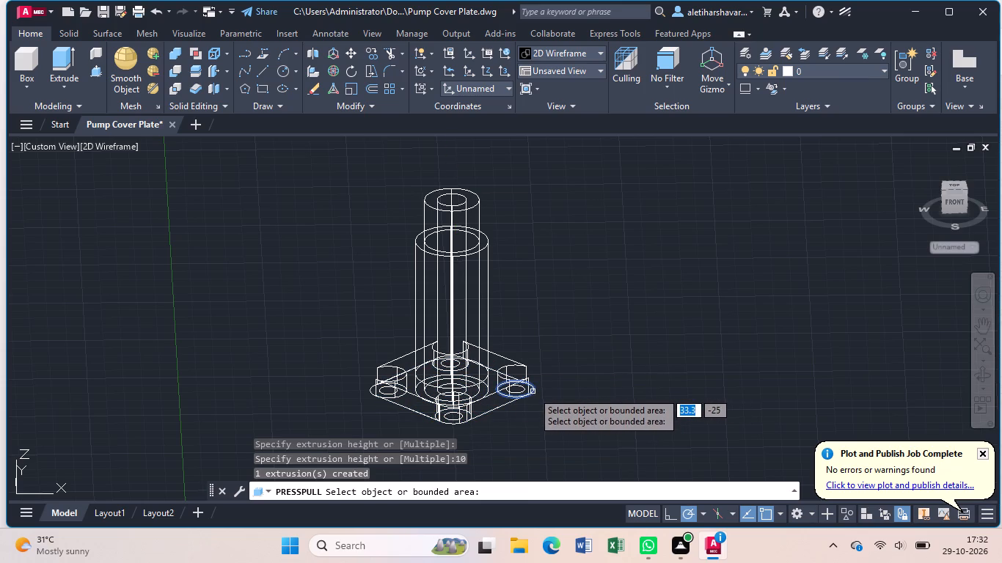
click(527, 386)
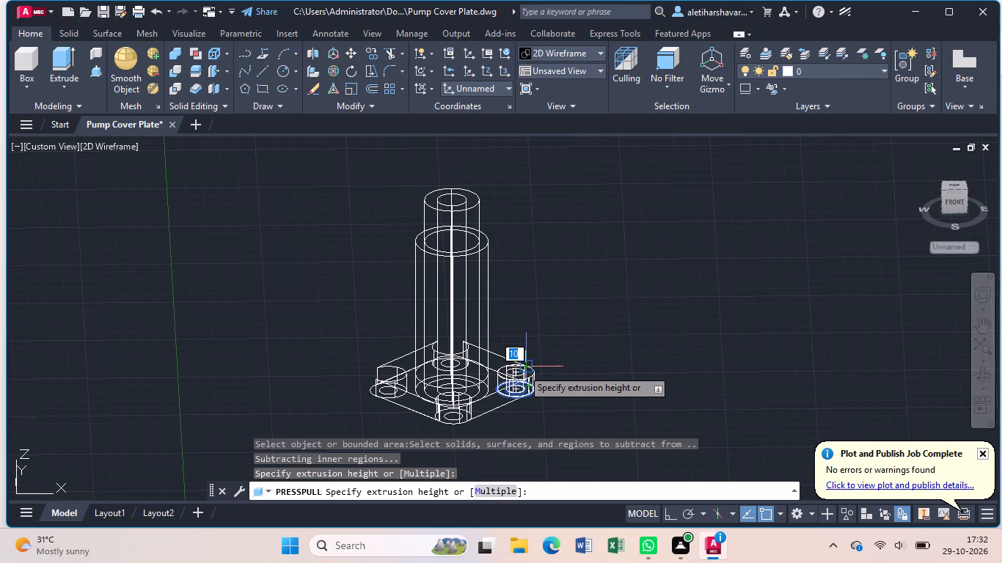
text(10)
key(Return)
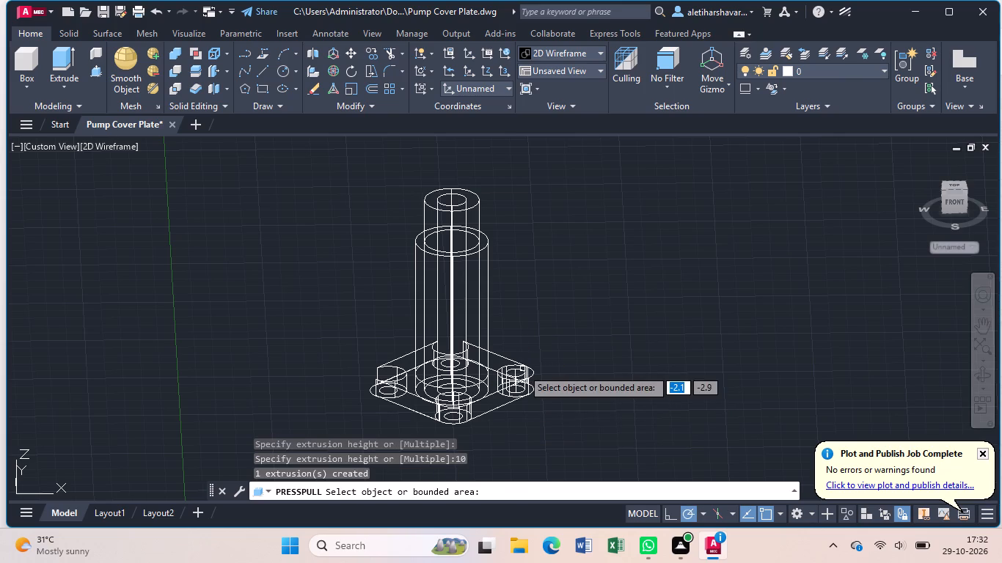
click(371, 390)
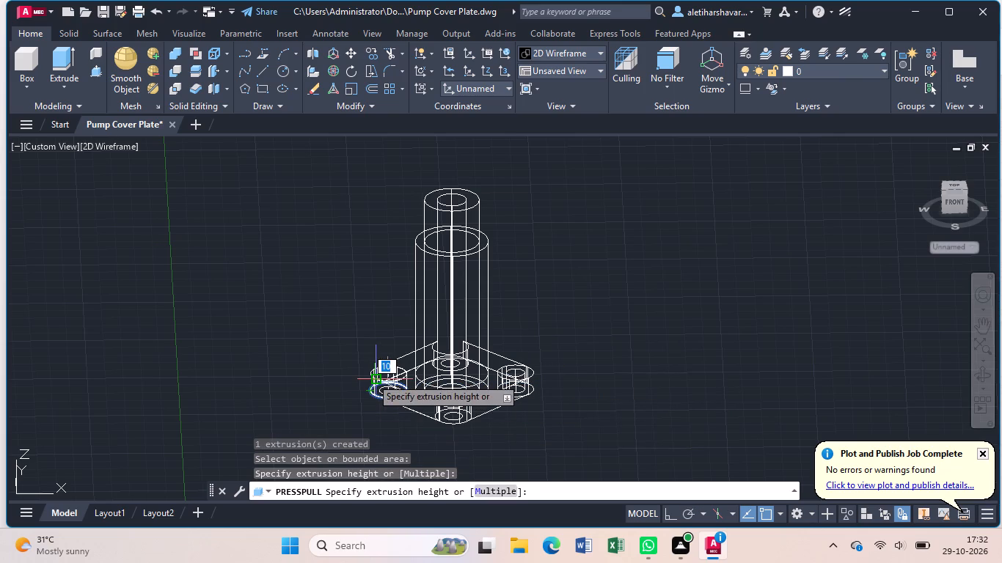
text(10)
key(Return)
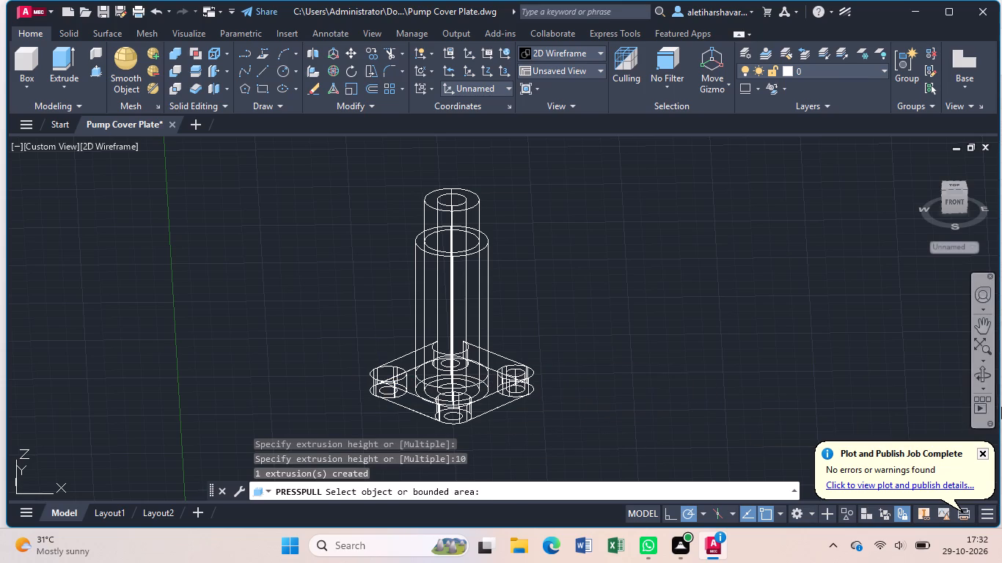
Presspull the ring around the north bolt hole to a height of 10, viewing the plate from behind.
click(985, 379)
drag(622, 371, 585, 409)
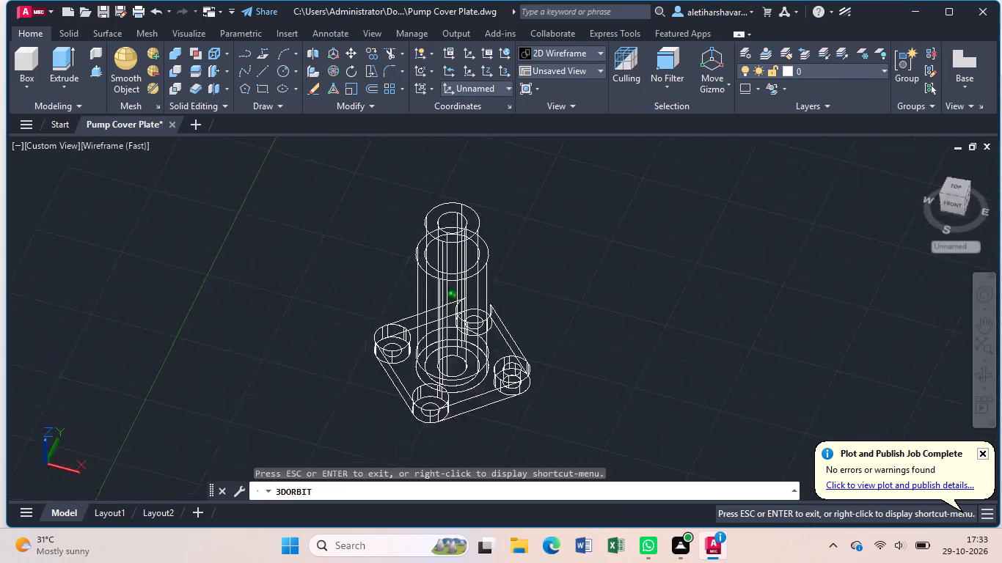
drag(585, 409, 383, 415)
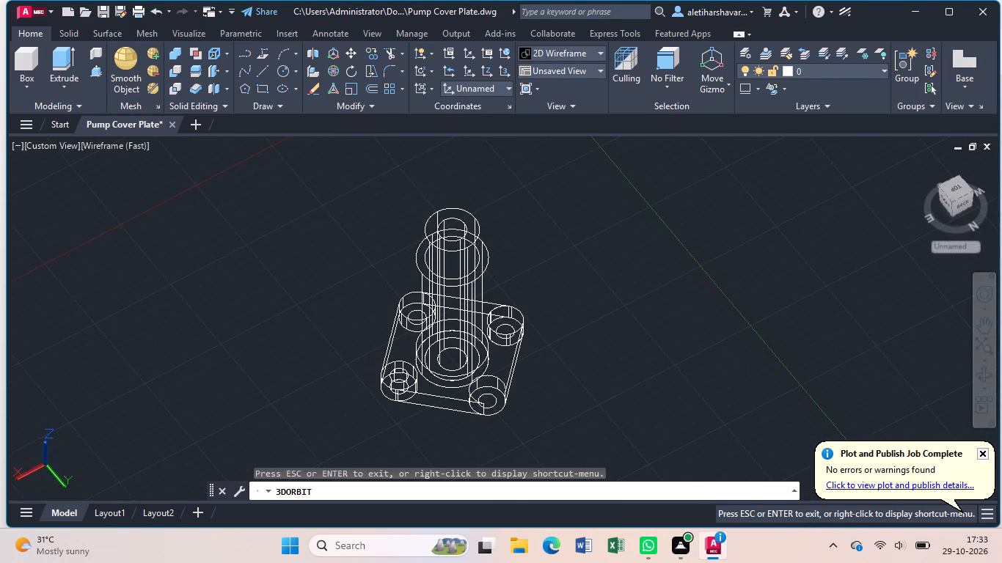
click(500, 434)
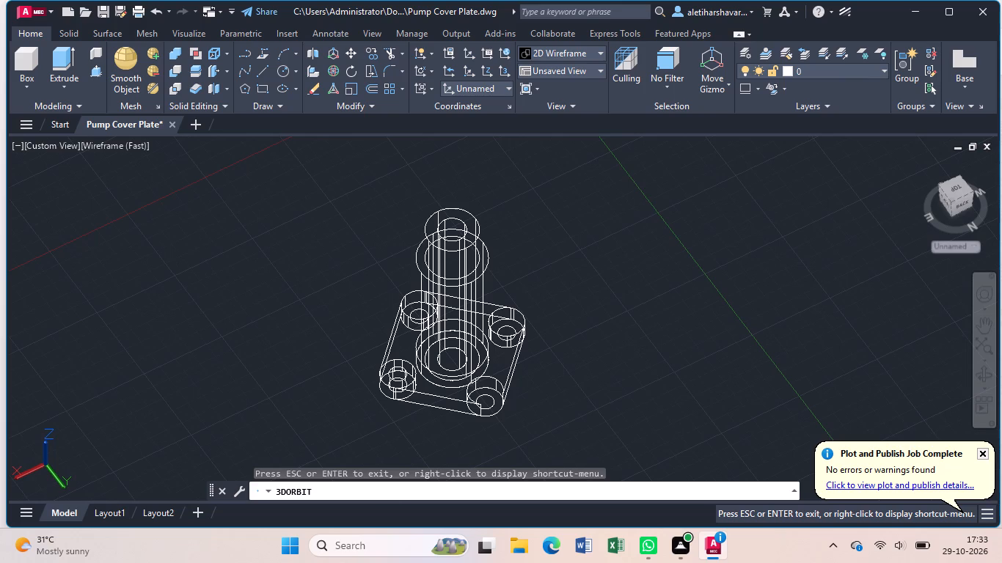
key(Escape)
click(96, 69)
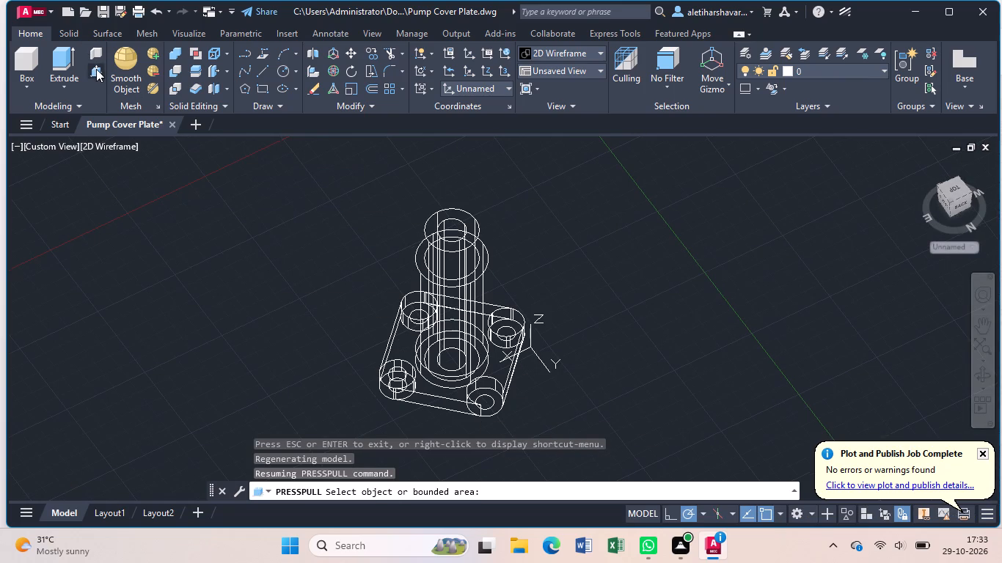
click(500, 409)
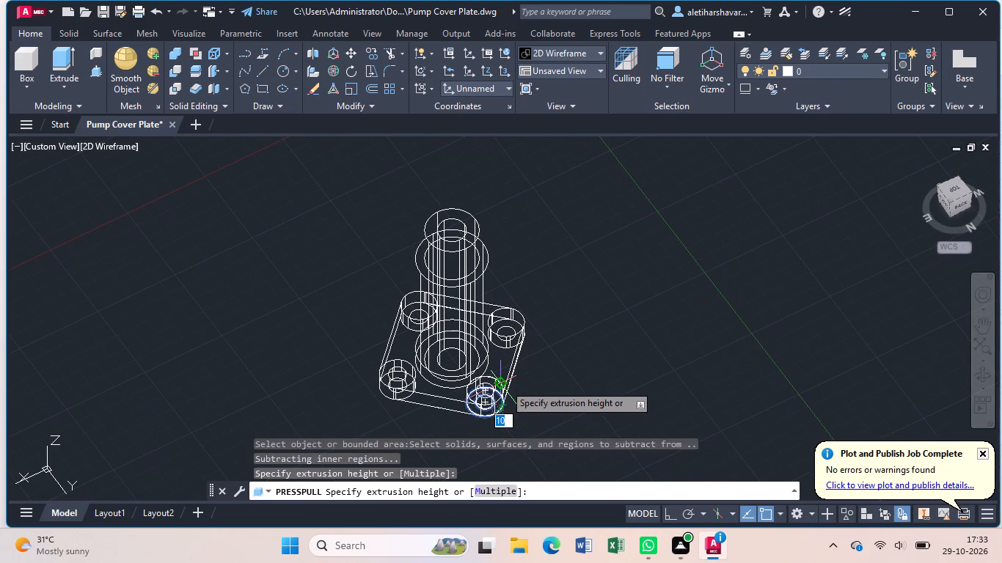
text(10)
key(Return)
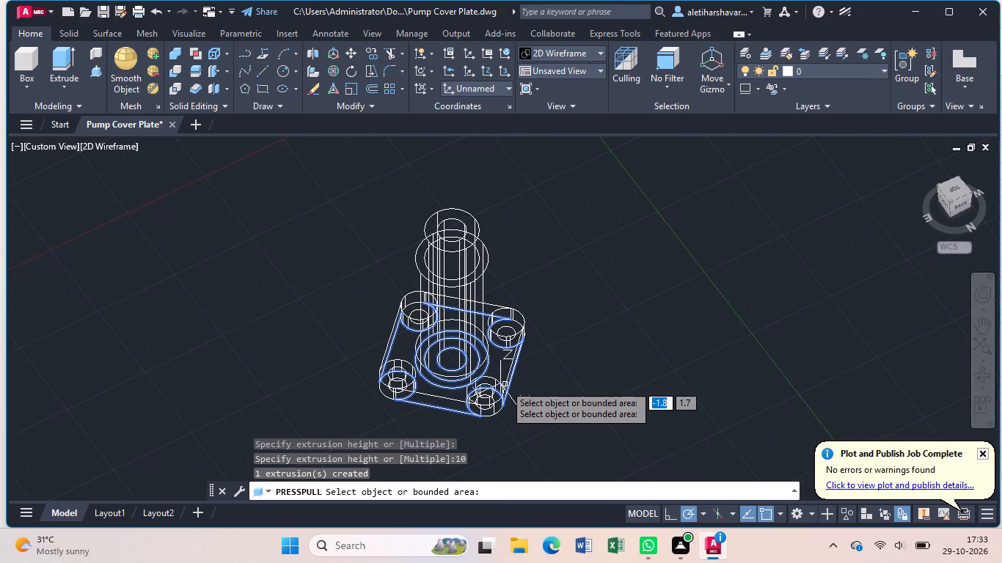
key(Escape)
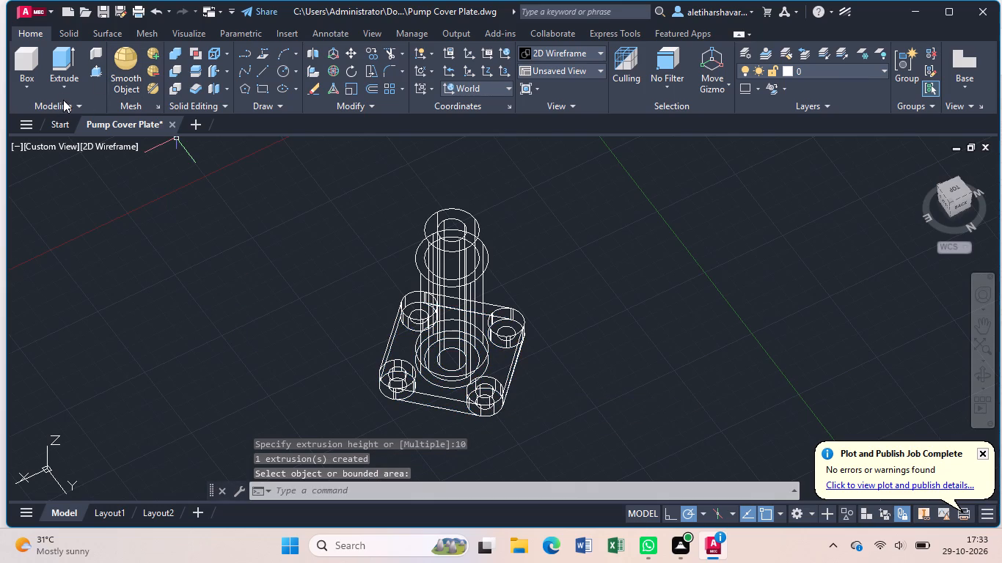
Set the visual style to Shades of Gray.
click(106, 146)
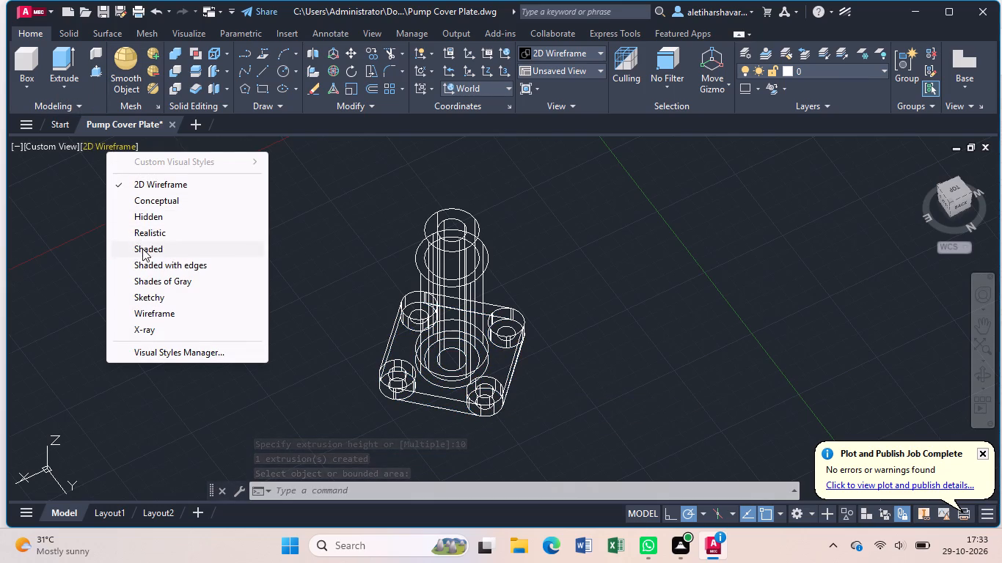
click(164, 278)
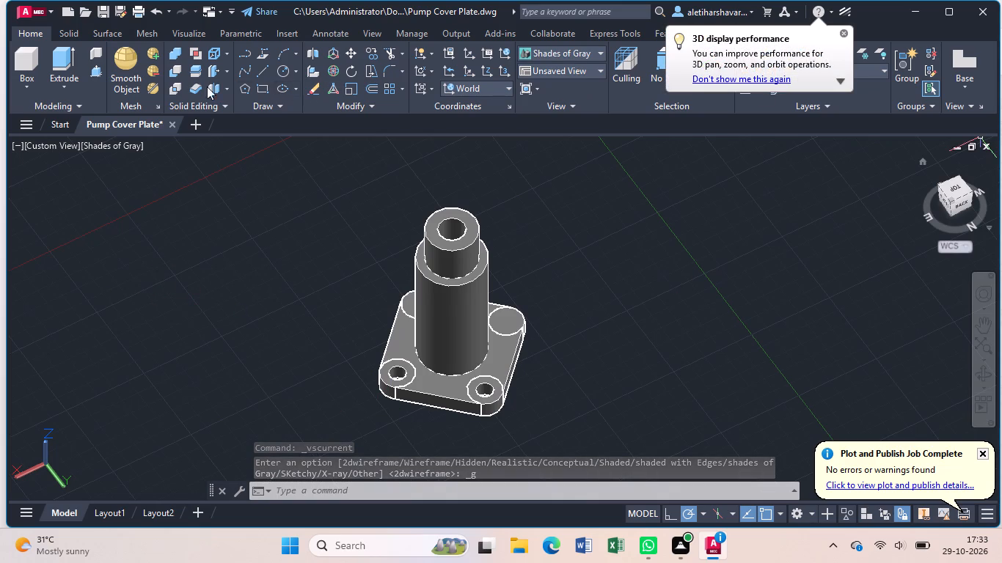
Presspull the west bolt hole's inner circle upward into a cylinder rising above the solid corner boss.
click(96, 70)
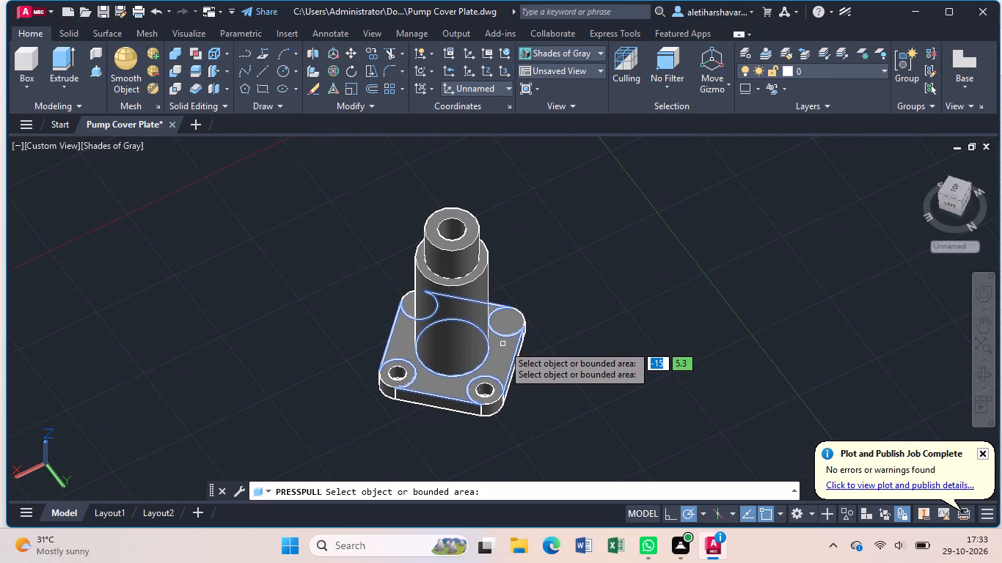
click(511, 334)
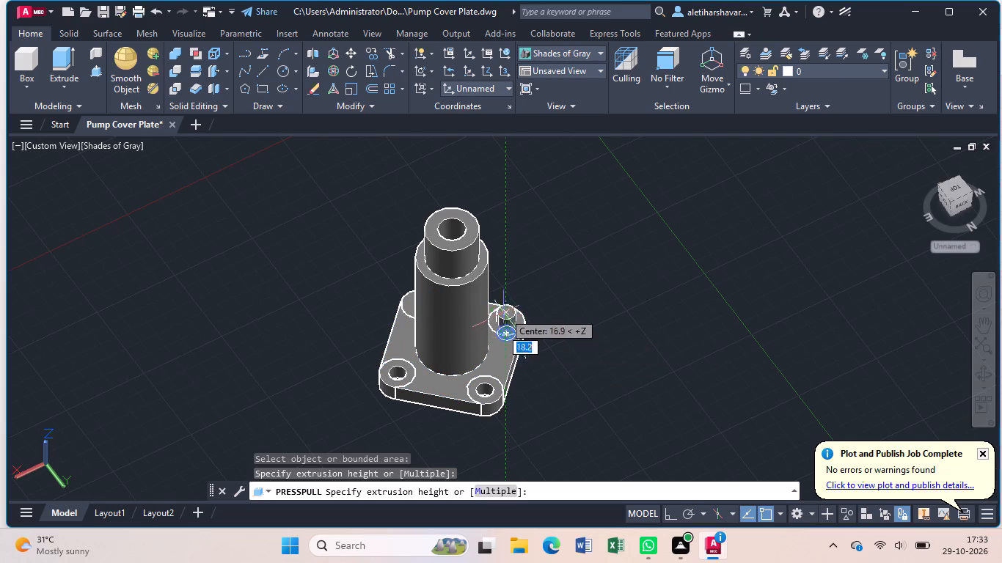
click(504, 295)
click(505, 291)
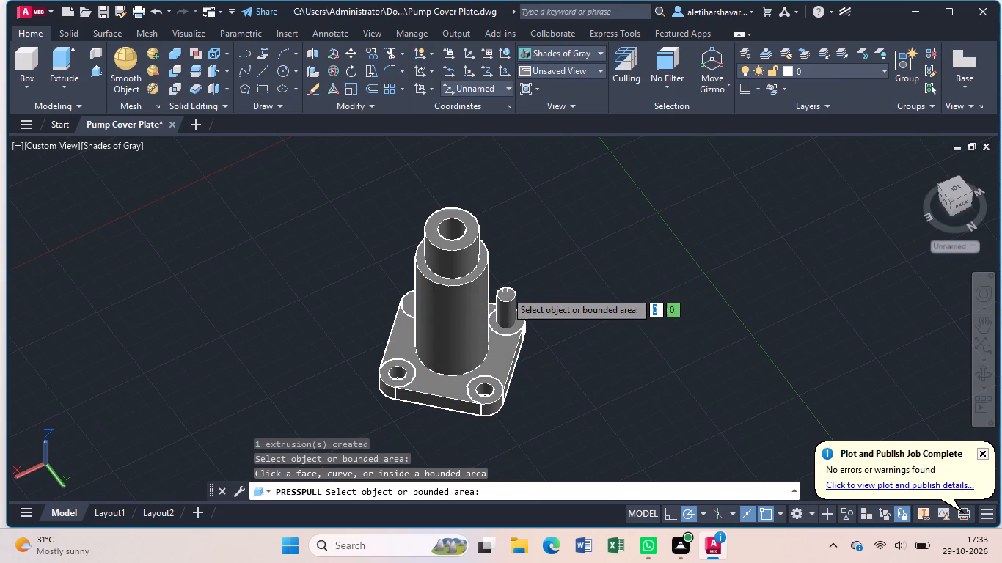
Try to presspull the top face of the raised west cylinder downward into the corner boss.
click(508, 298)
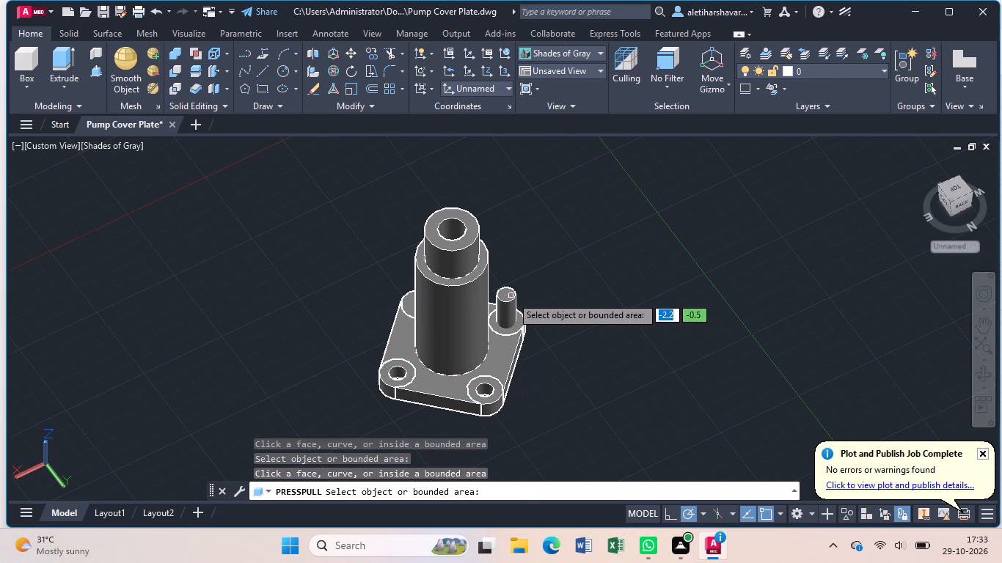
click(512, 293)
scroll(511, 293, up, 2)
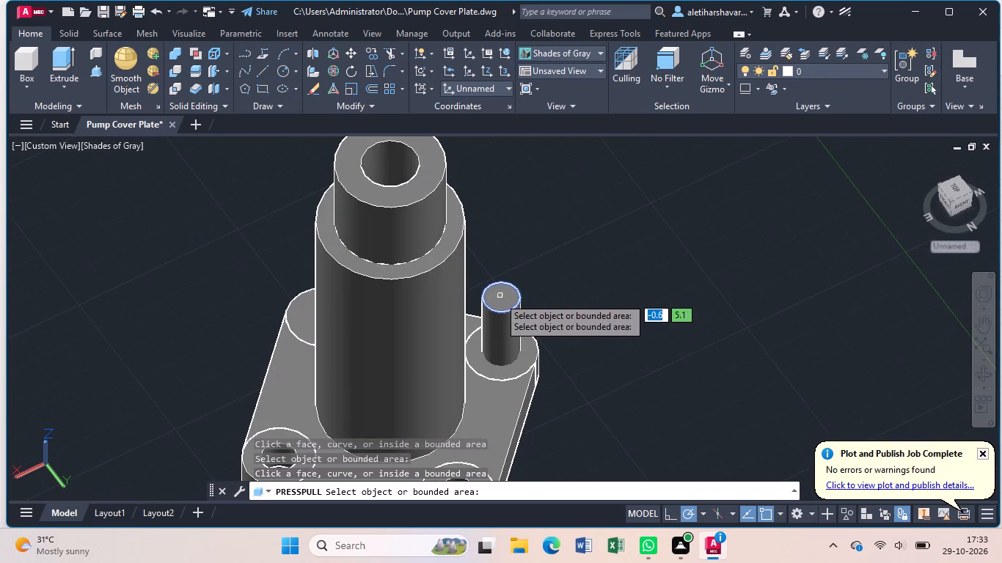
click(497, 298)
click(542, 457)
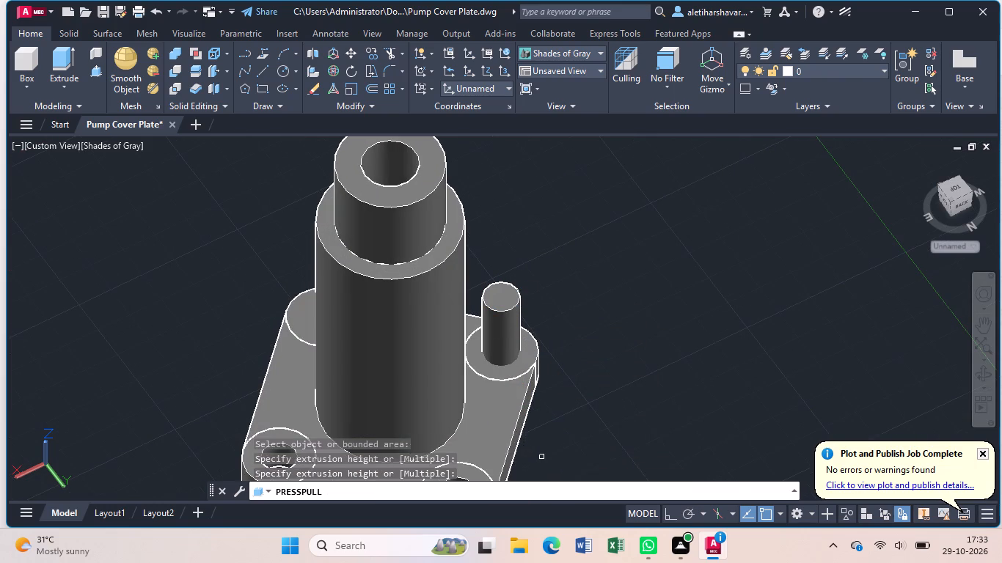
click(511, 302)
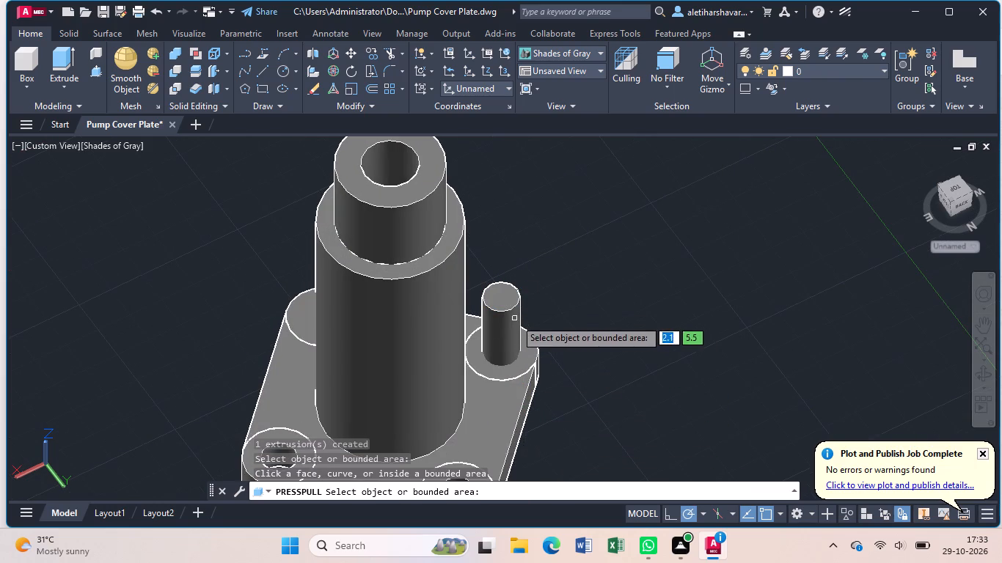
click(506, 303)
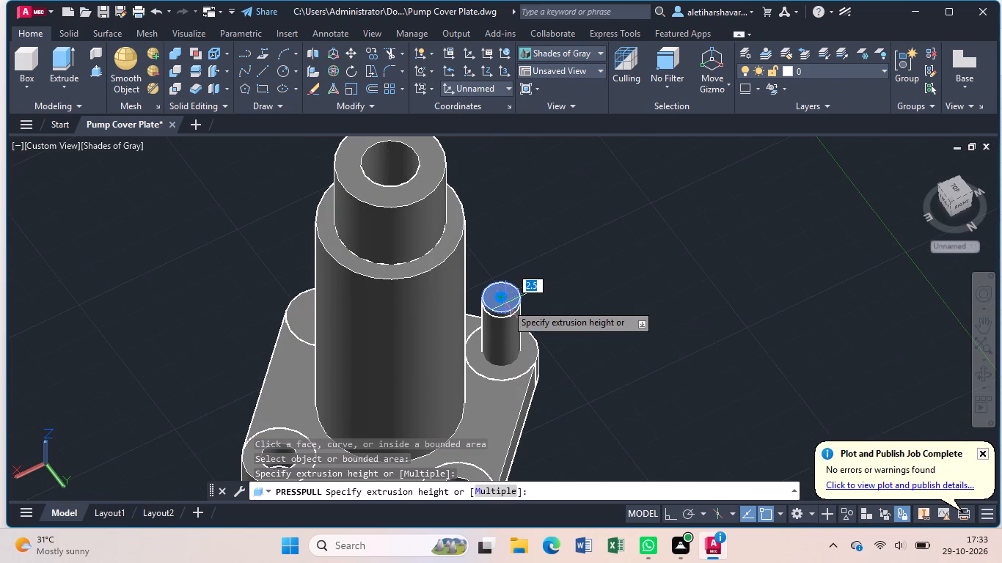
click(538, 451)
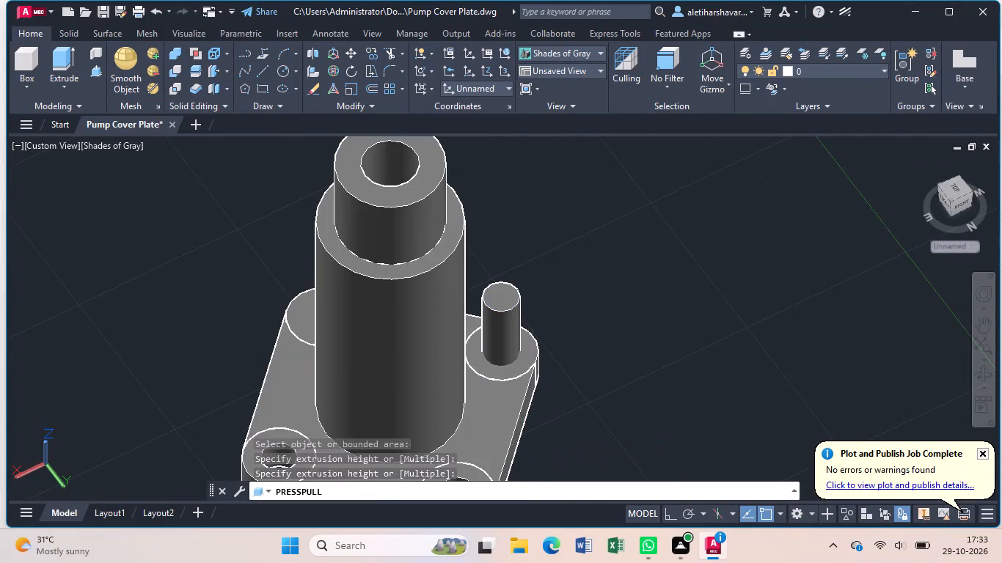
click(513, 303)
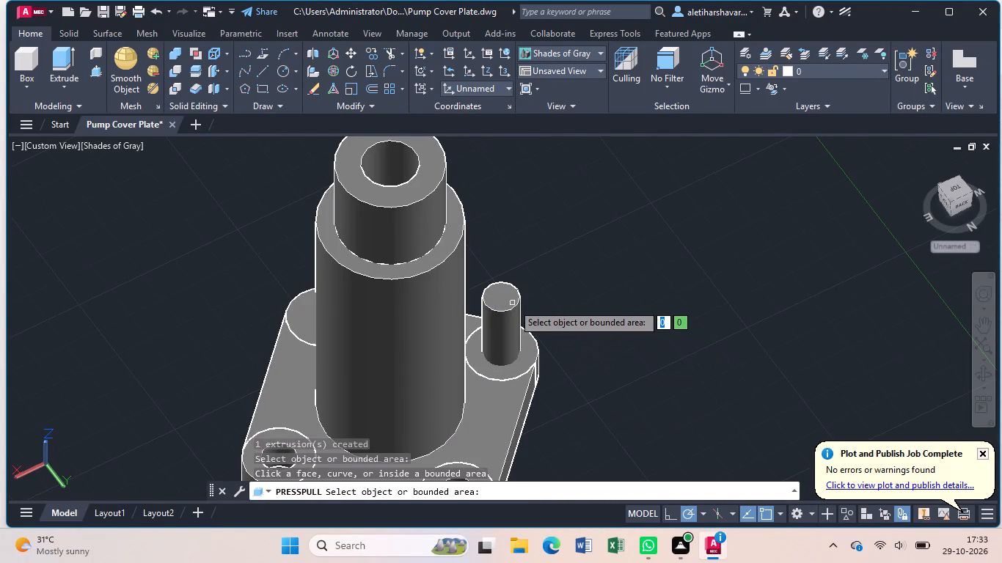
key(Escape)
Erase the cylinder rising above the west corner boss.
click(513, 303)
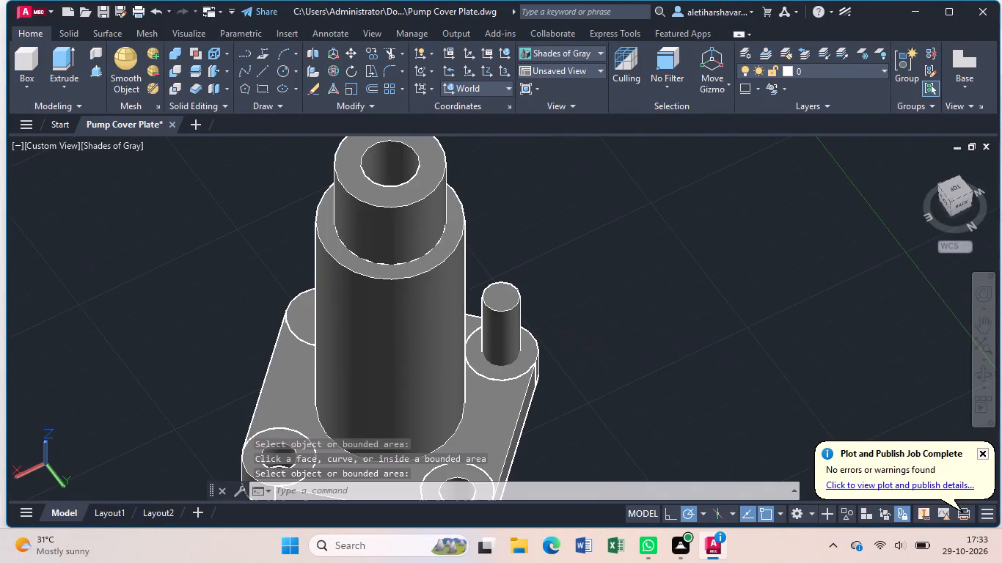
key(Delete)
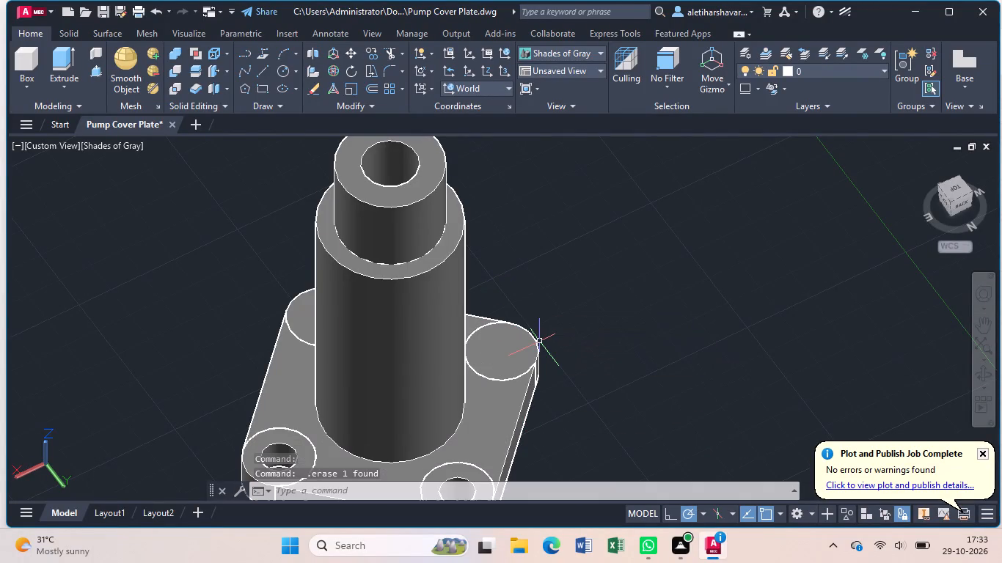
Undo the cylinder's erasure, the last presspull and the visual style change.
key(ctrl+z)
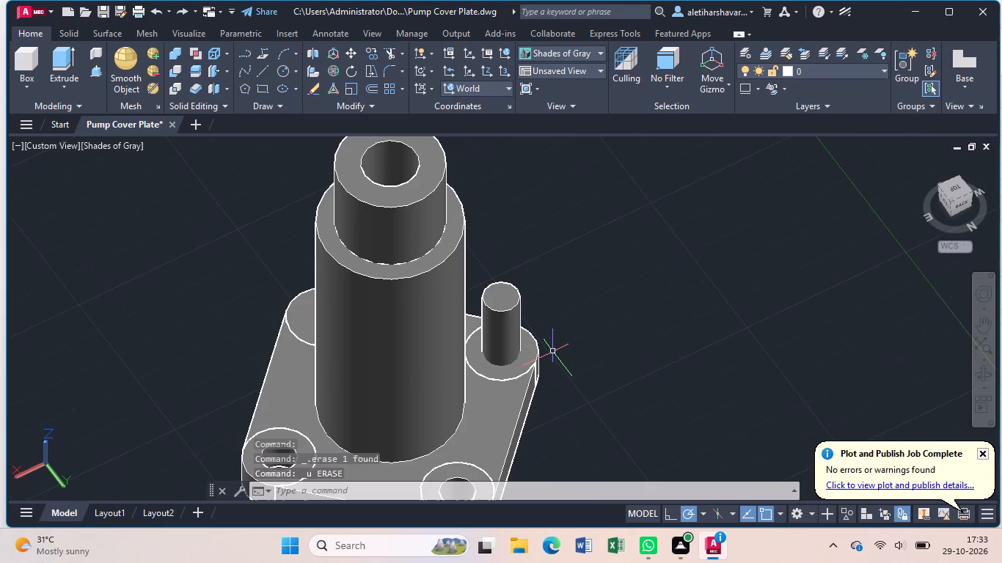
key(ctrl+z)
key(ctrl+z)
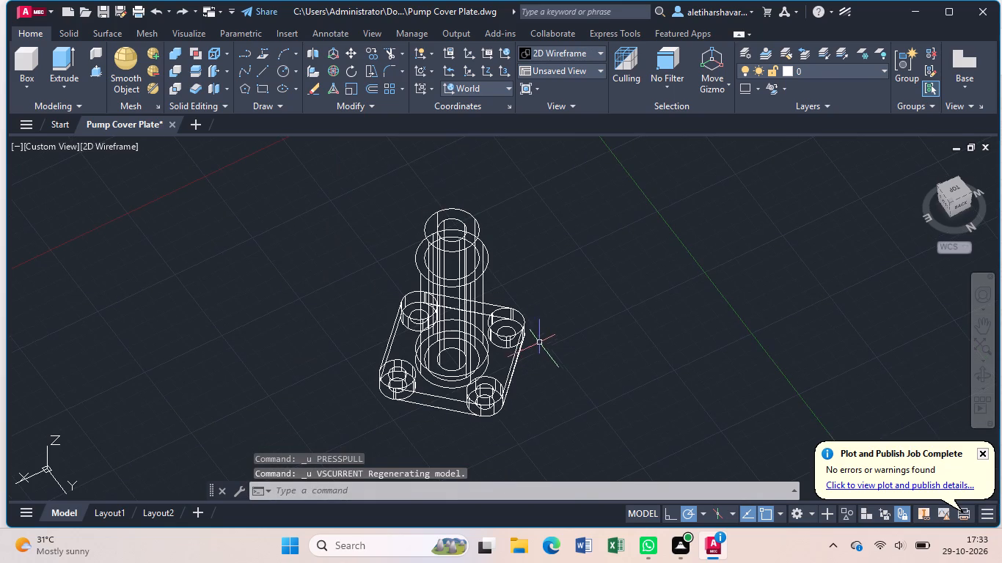
Presspull the ring around the west bolt hole to a height of 10.
click(95, 71)
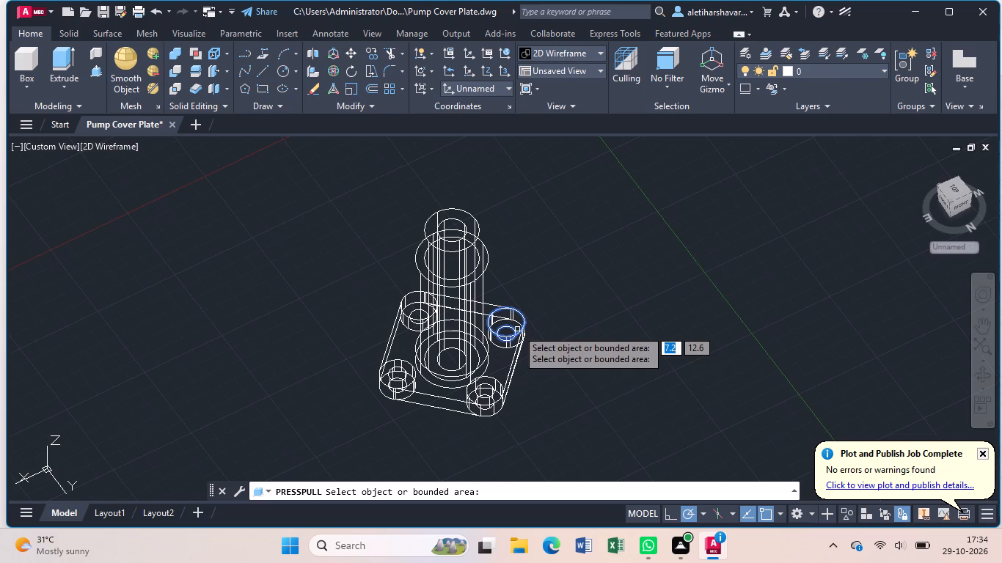
click(517, 329)
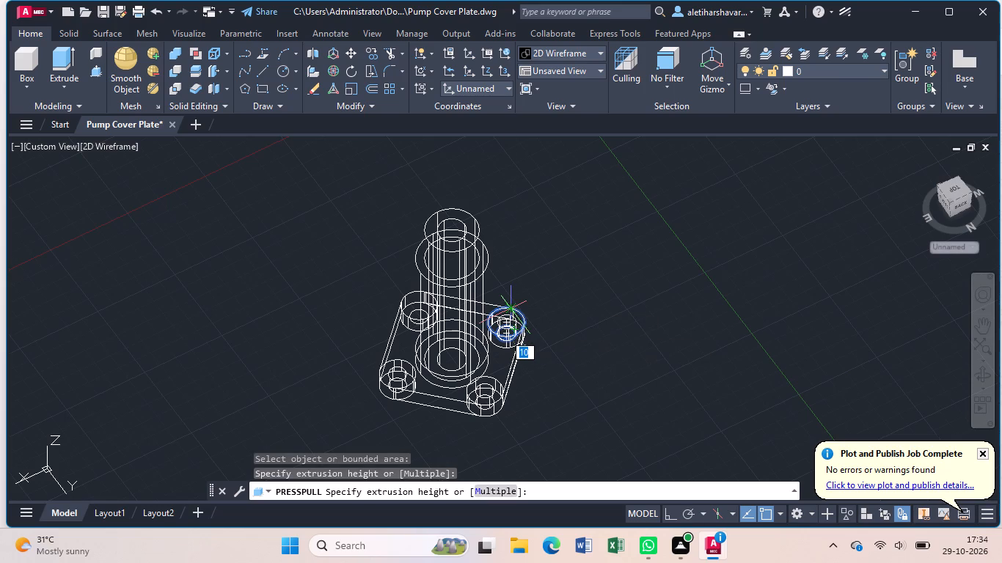
key(1)
key(0)
key(Return)
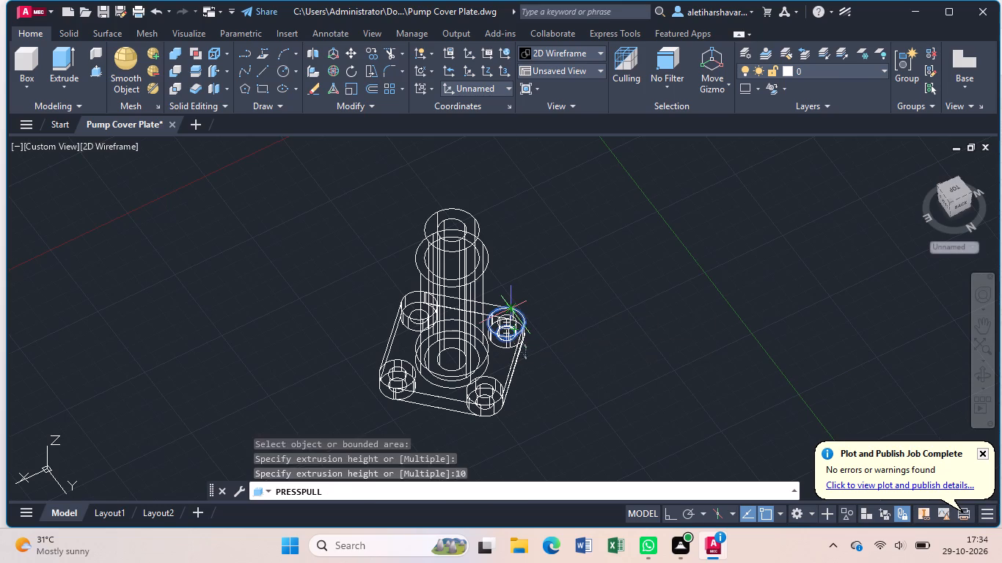
Presspull the ring around the south bolt hole to a height of 10 and end the command.
click(412, 310)
text(10)
key(Return)
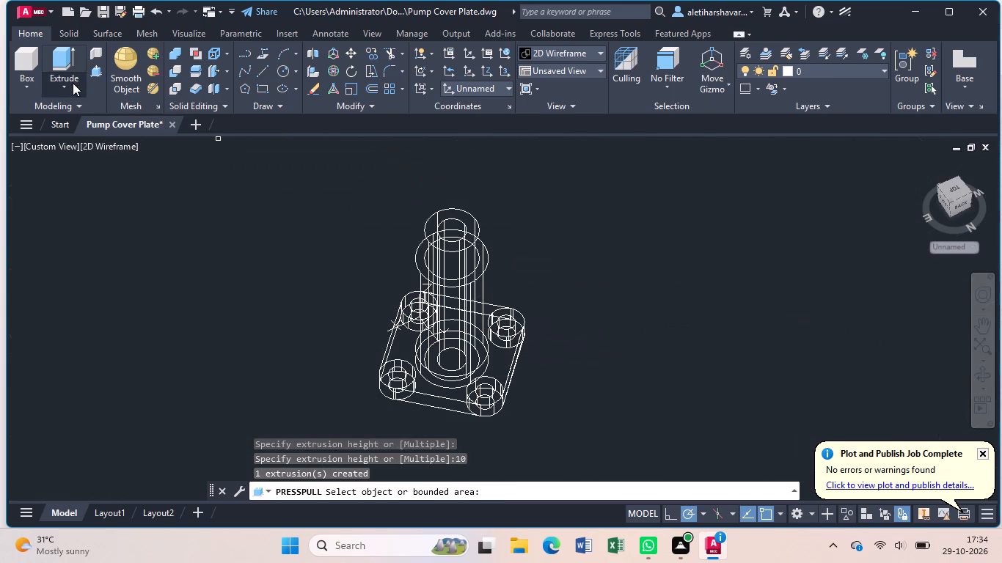
key(Escape)
Set the visual style to Shades of Gray.
click(114, 148)
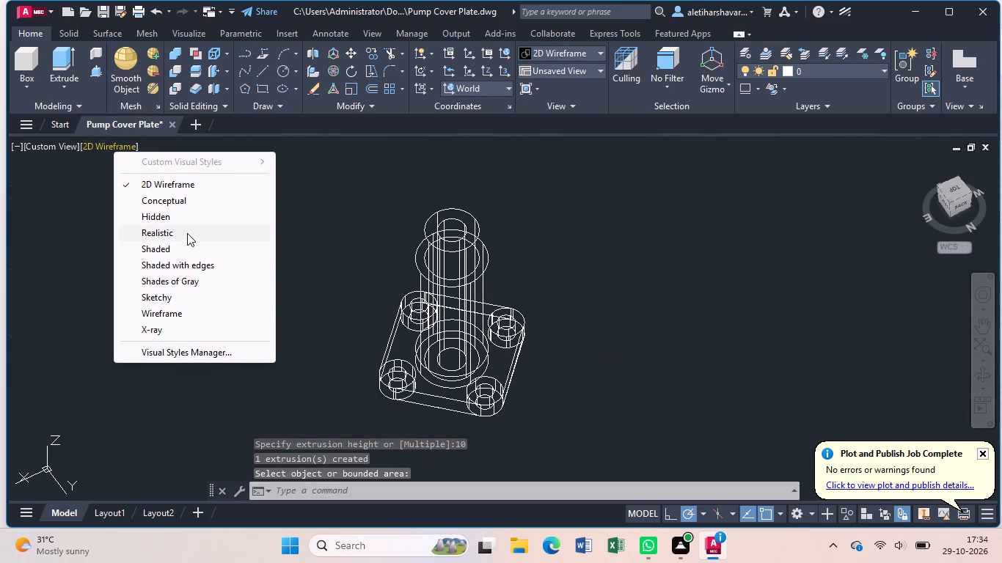
click(189, 279)
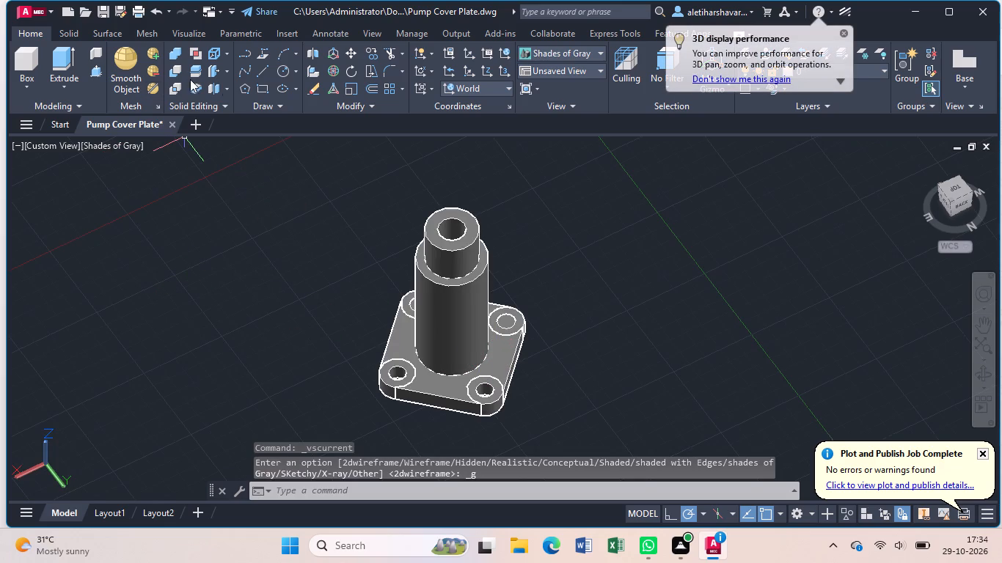
Presspull the west bolt hole's inner circle downward through the corner boss.
click(95, 70)
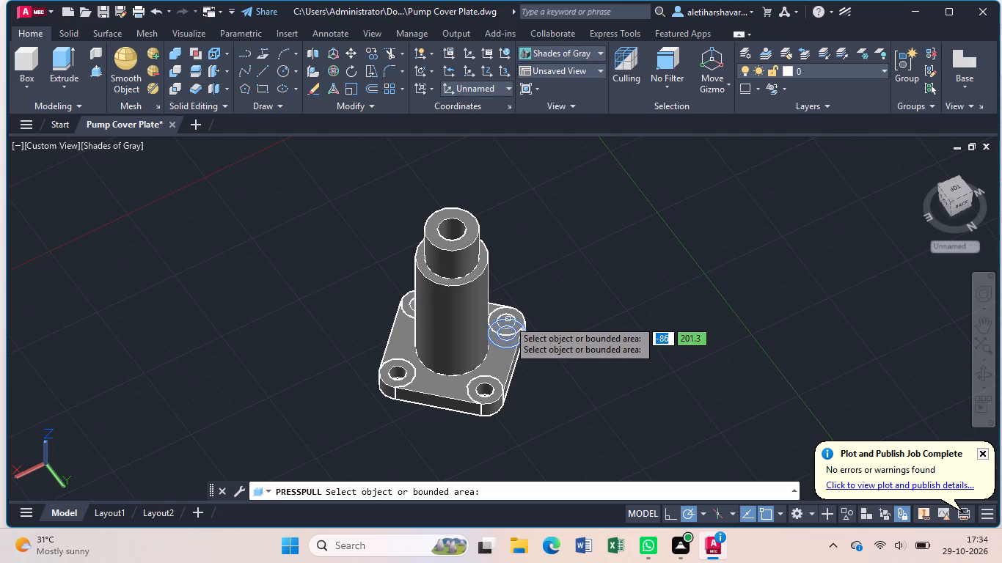
click(508, 317)
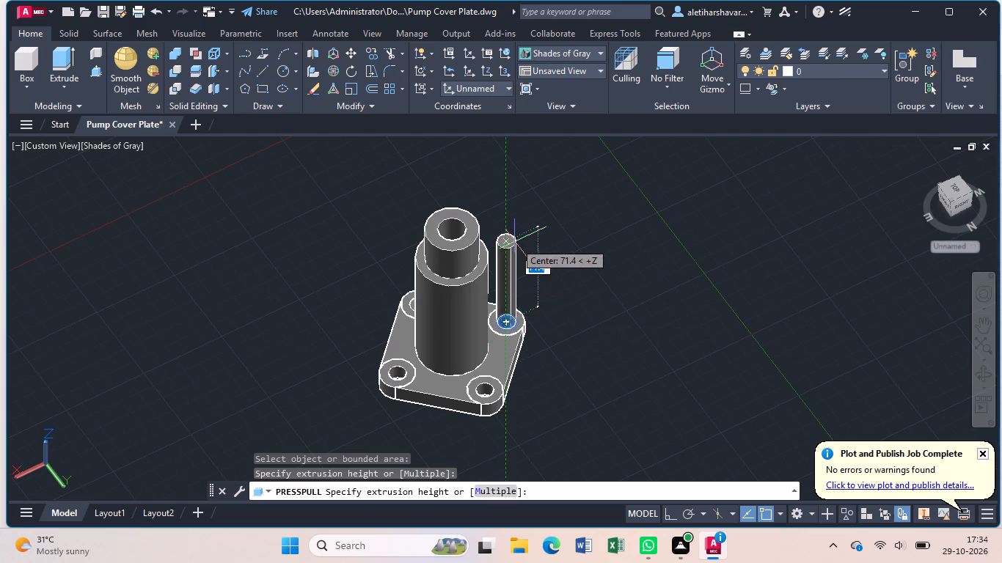
click(543, 389)
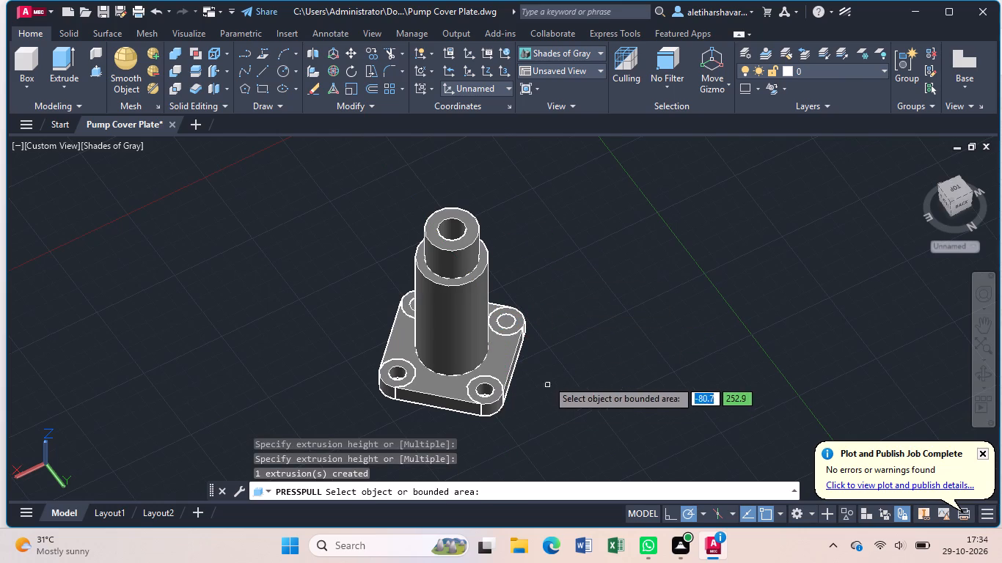
scroll(505, 321, up, 4)
click(505, 321)
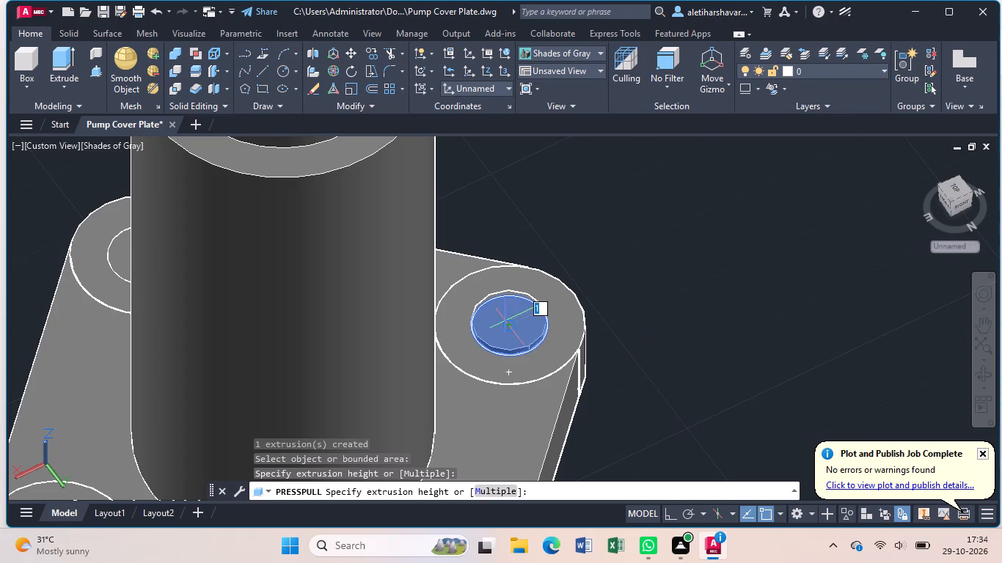
key(Escape)
key(Escape)
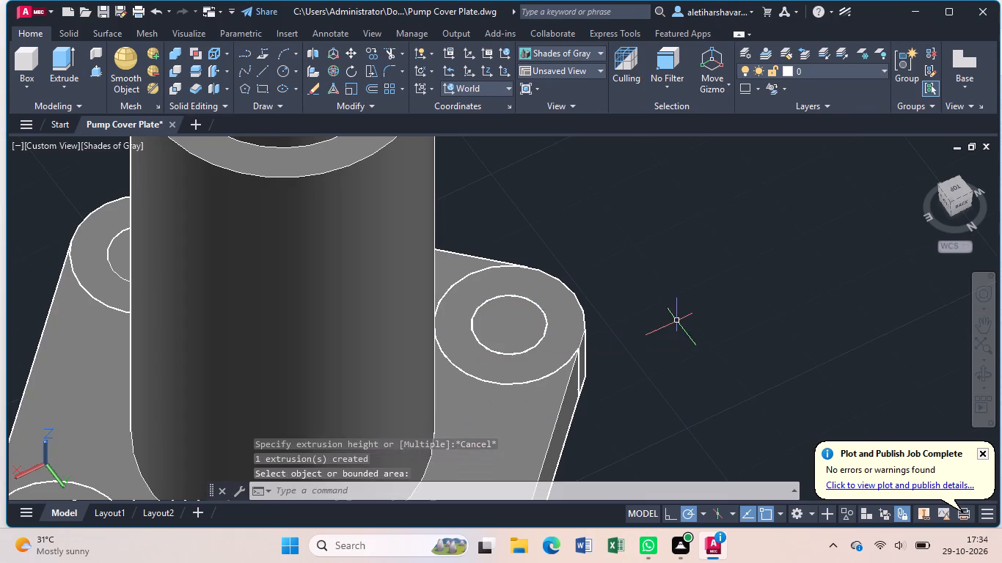
key(Escape)
Move the solid cylinder straight up out of the west bolt hole and set it aside, clear of the plate.
click(516, 316)
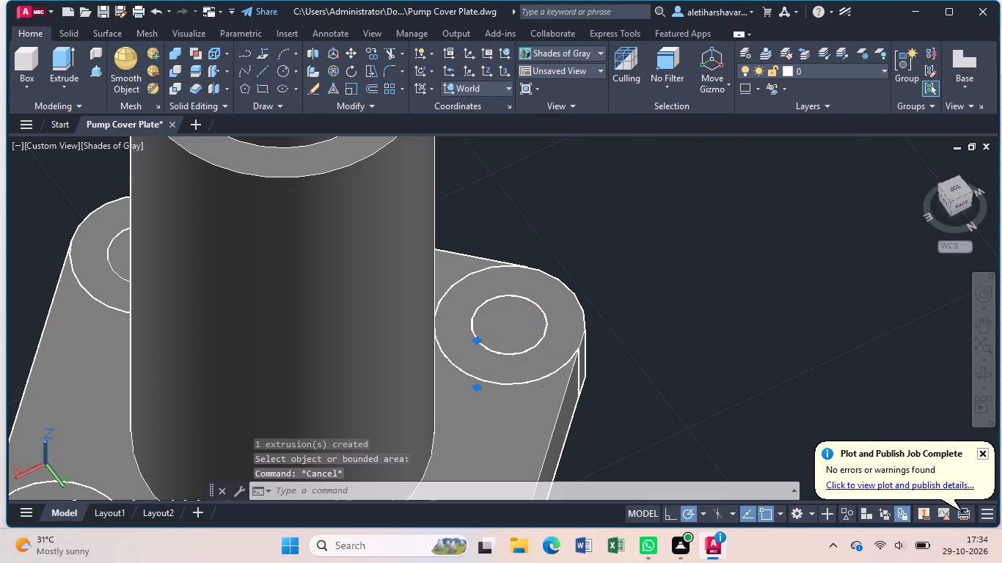
drag(511, 312, 510, 348)
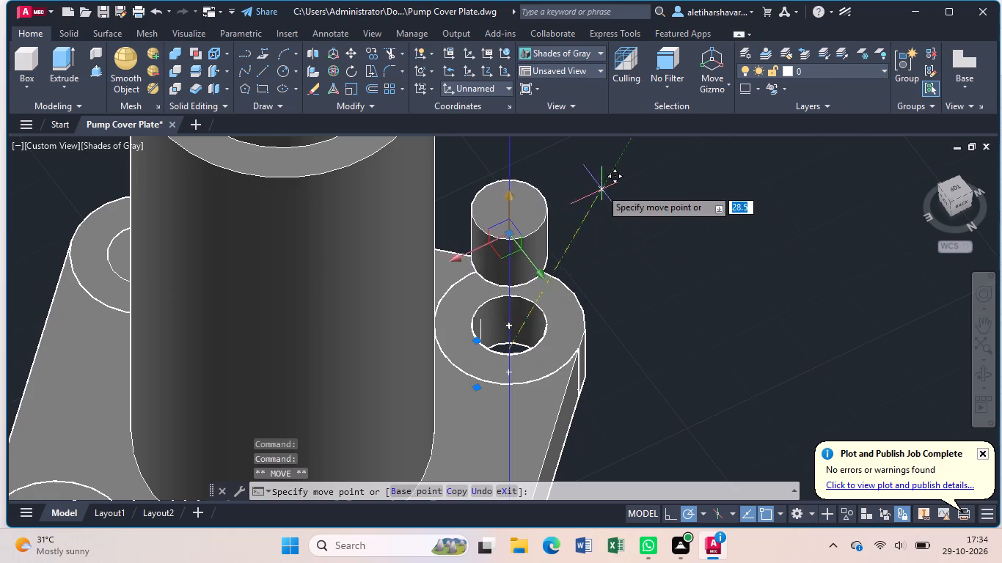
click(577, 174)
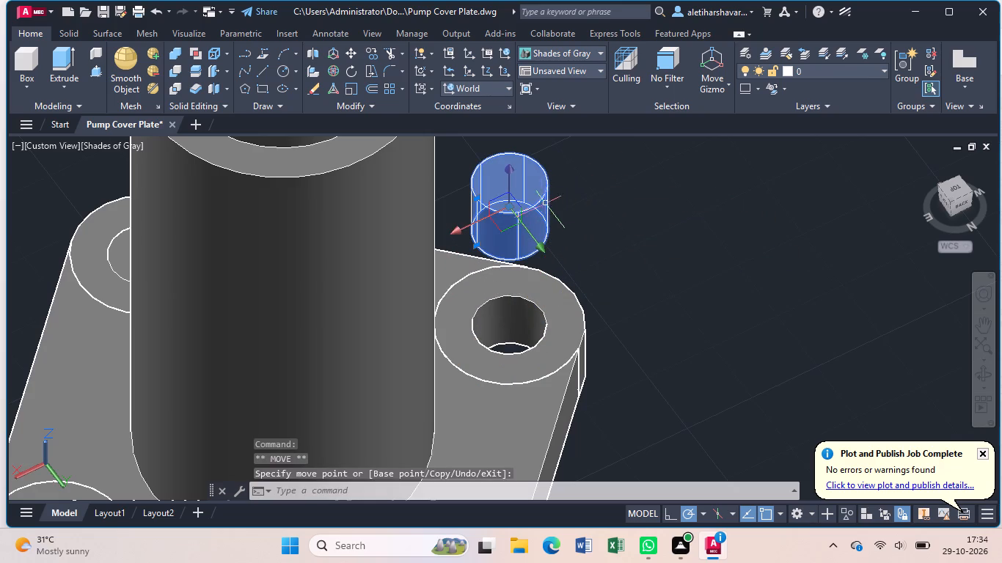
drag(540, 243, 510, 206)
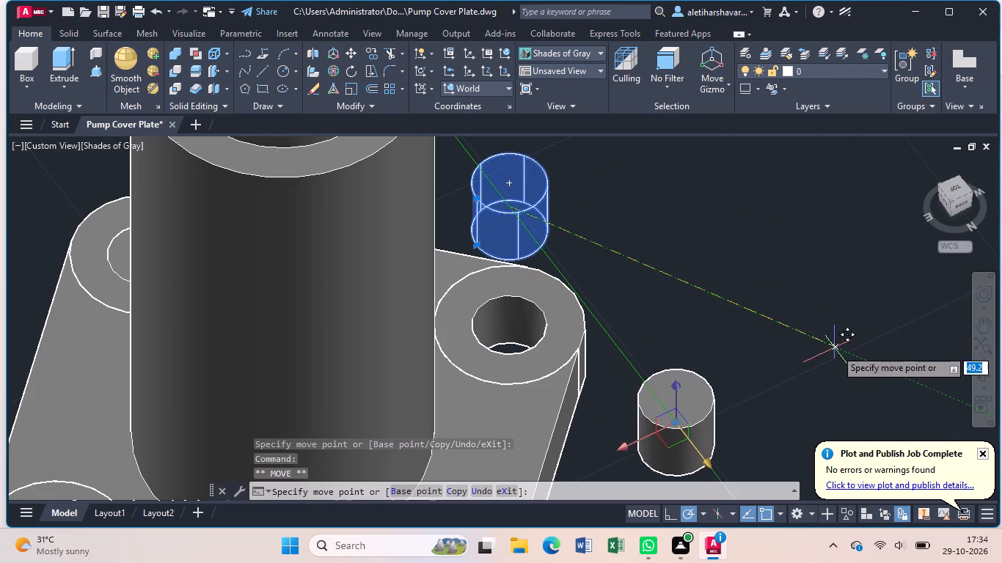
click(841, 361)
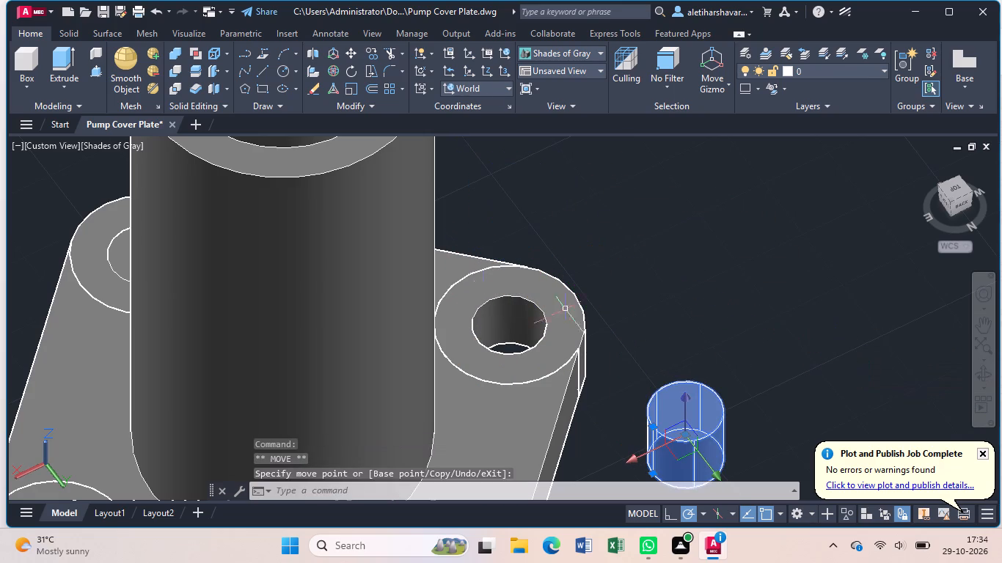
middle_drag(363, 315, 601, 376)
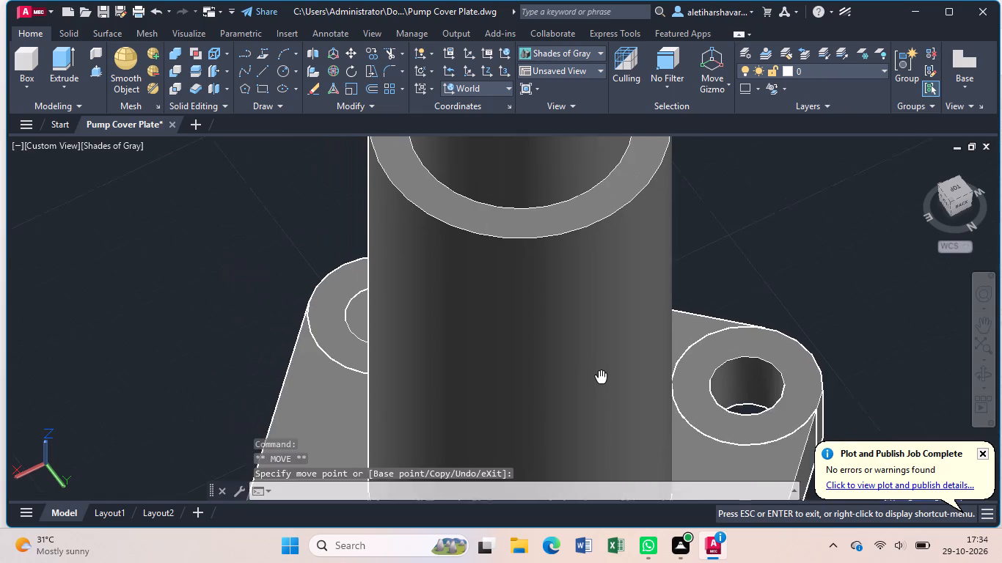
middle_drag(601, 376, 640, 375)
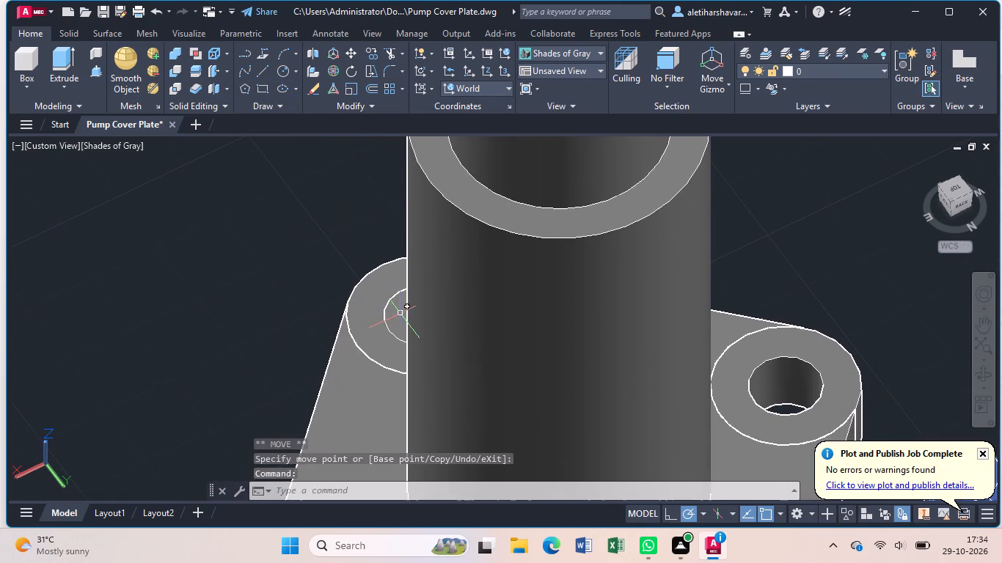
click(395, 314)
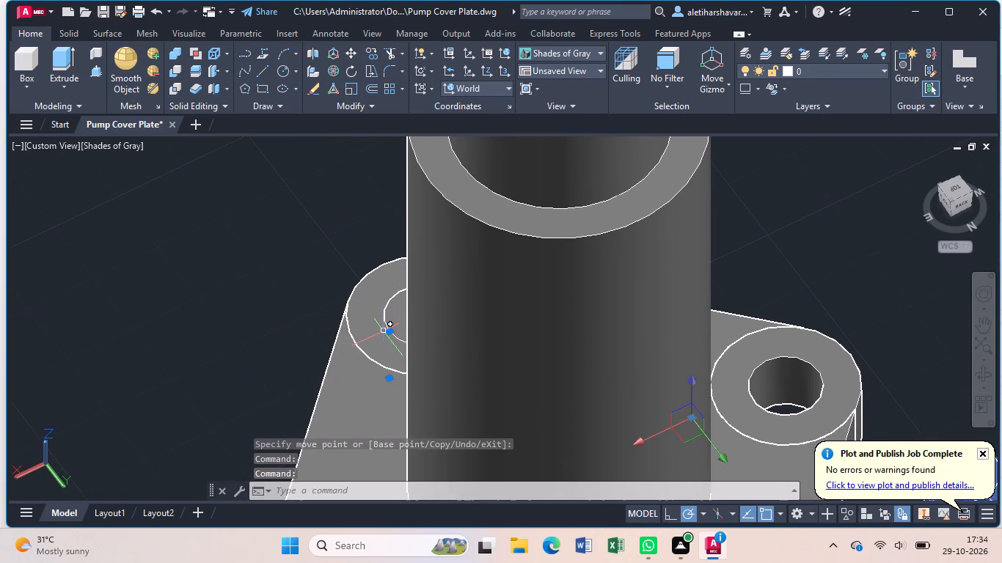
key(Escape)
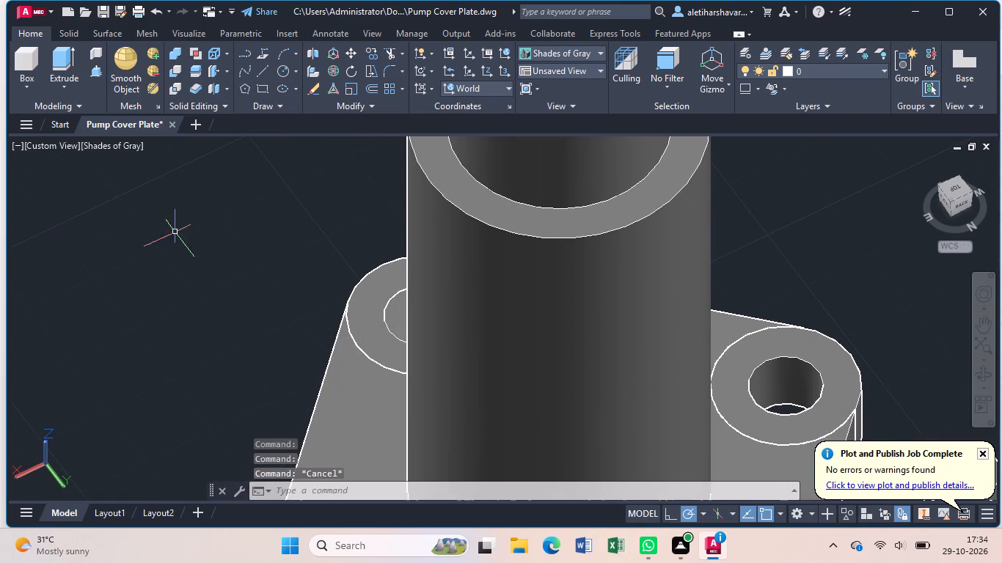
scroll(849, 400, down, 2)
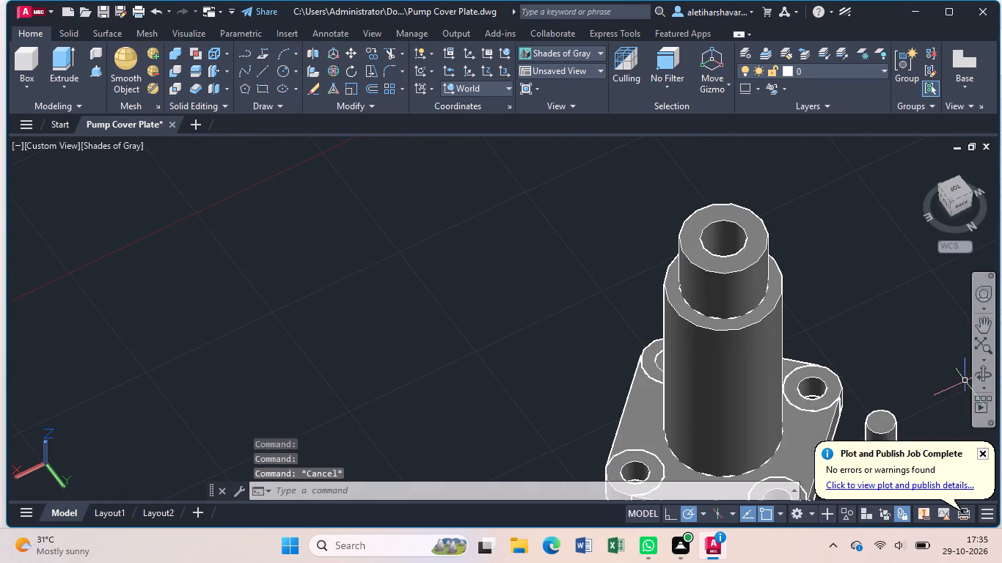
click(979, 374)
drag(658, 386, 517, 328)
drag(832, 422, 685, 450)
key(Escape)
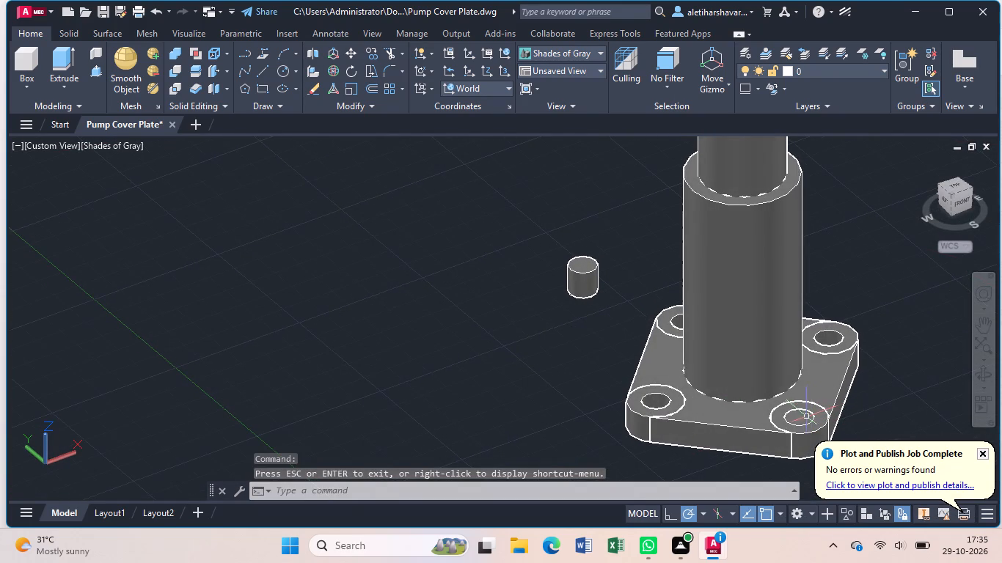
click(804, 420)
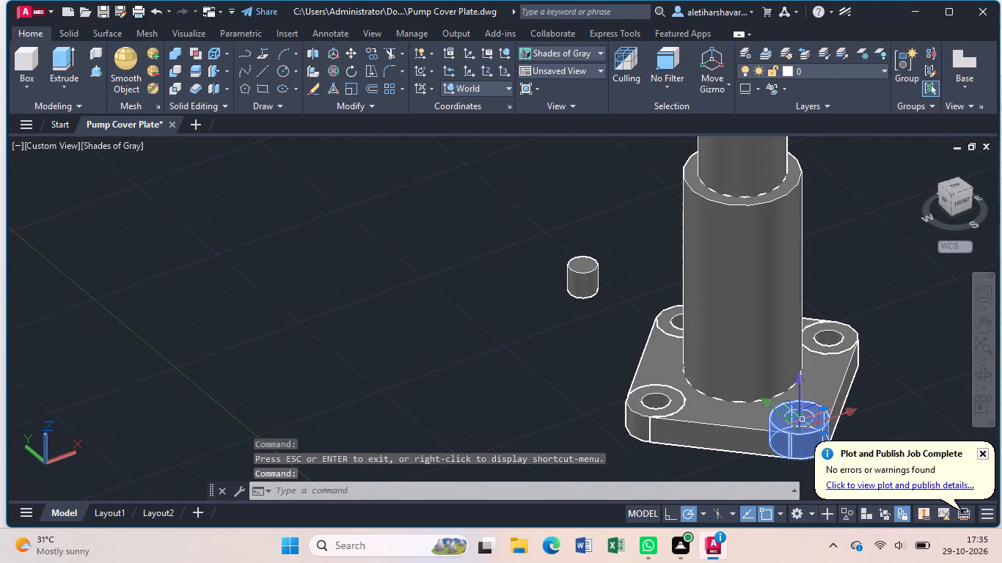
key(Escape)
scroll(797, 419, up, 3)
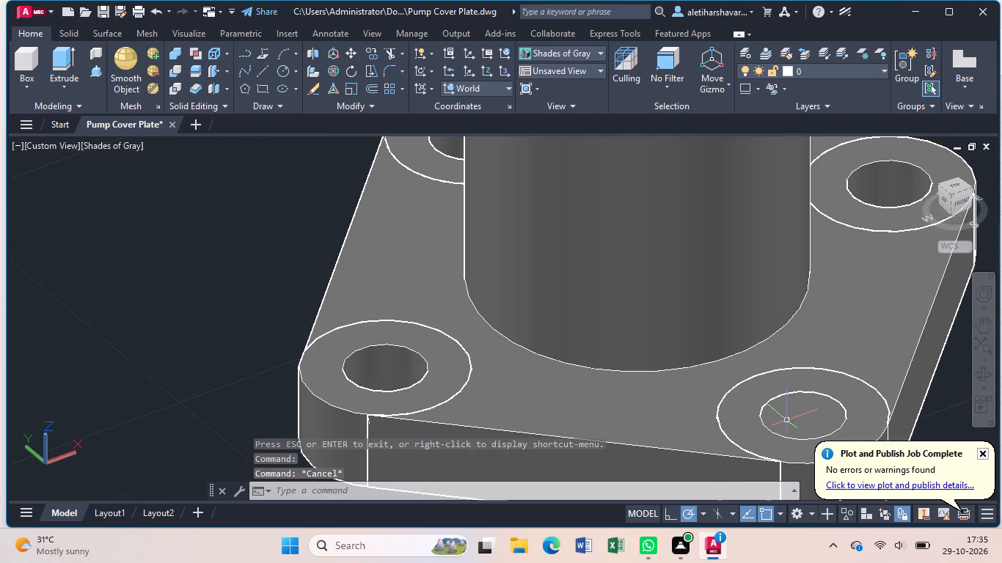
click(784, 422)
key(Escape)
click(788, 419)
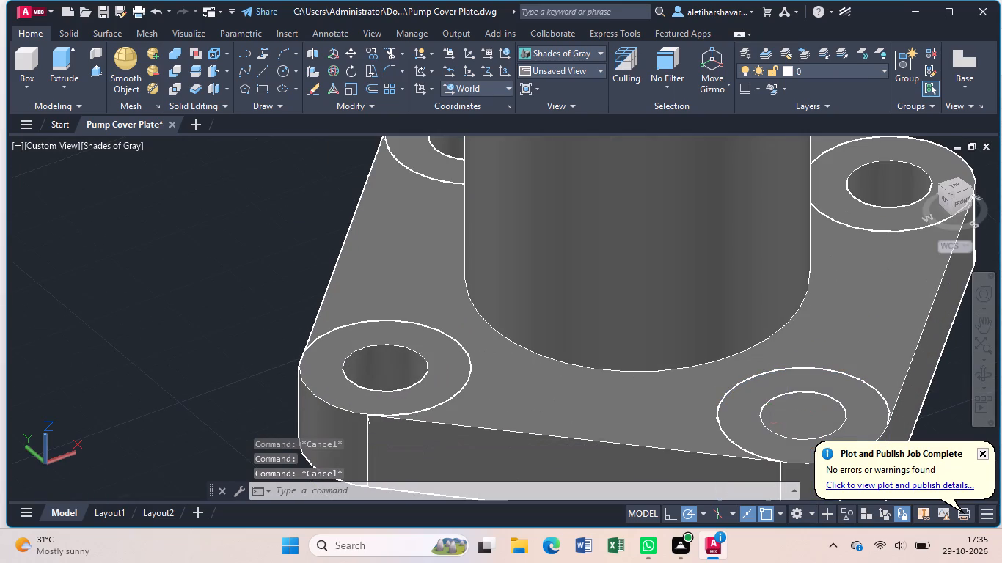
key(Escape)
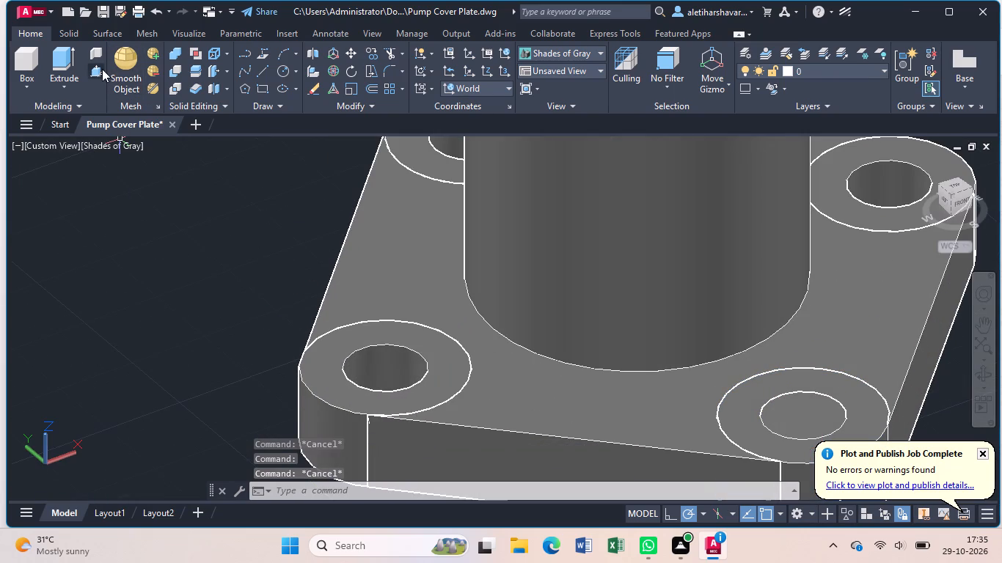
Presspull the south bolt hole's inner circle on the corner boss, then presspull it again upward to a height of 5.
click(98, 67)
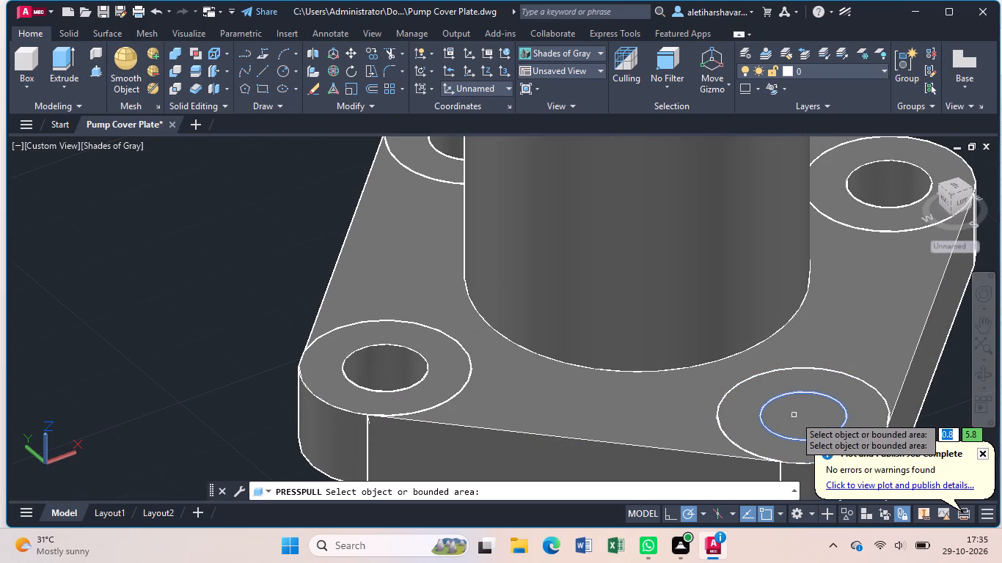
click(794, 416)
click(789, 378)
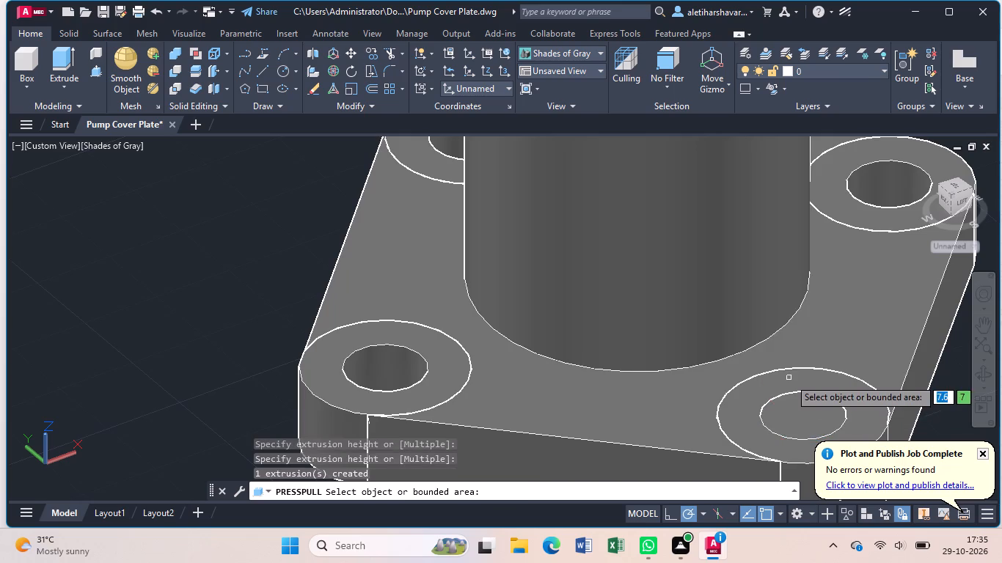
click(794, 419)
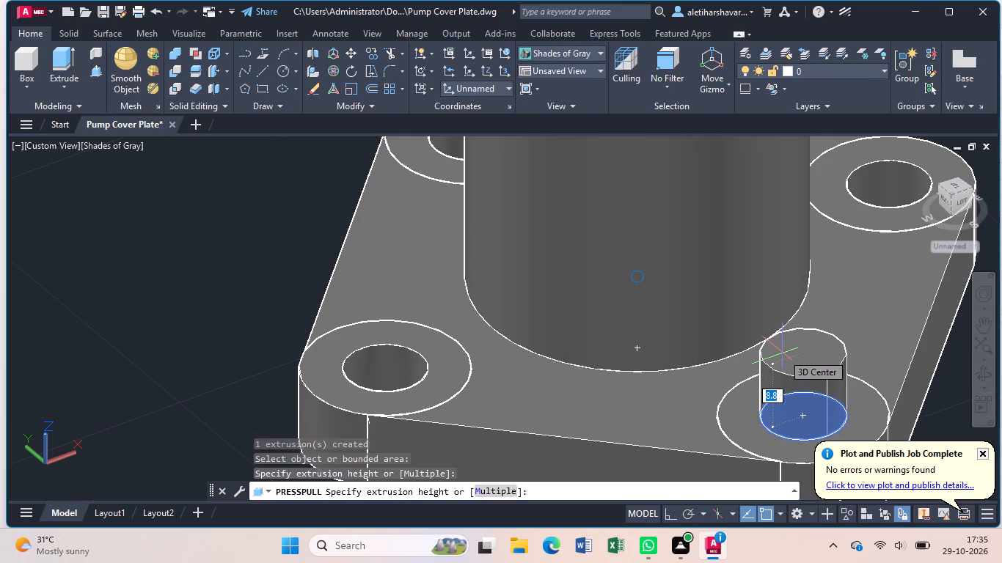
key(5)
key(Return)
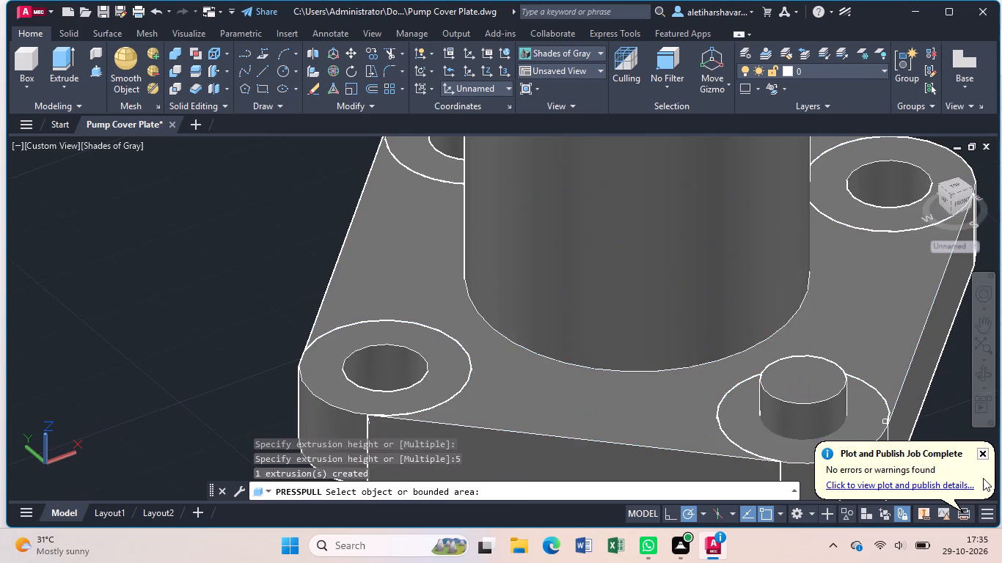
key(Escape)
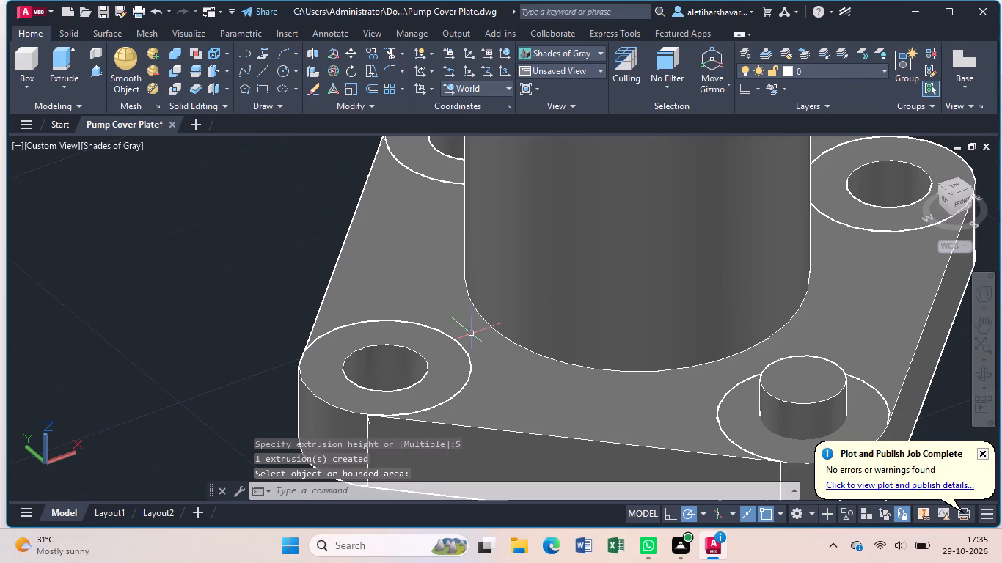
Move the solid cylinder straight up out of the south corner boss, clear of the plate, and delete it.
click(824, 401)
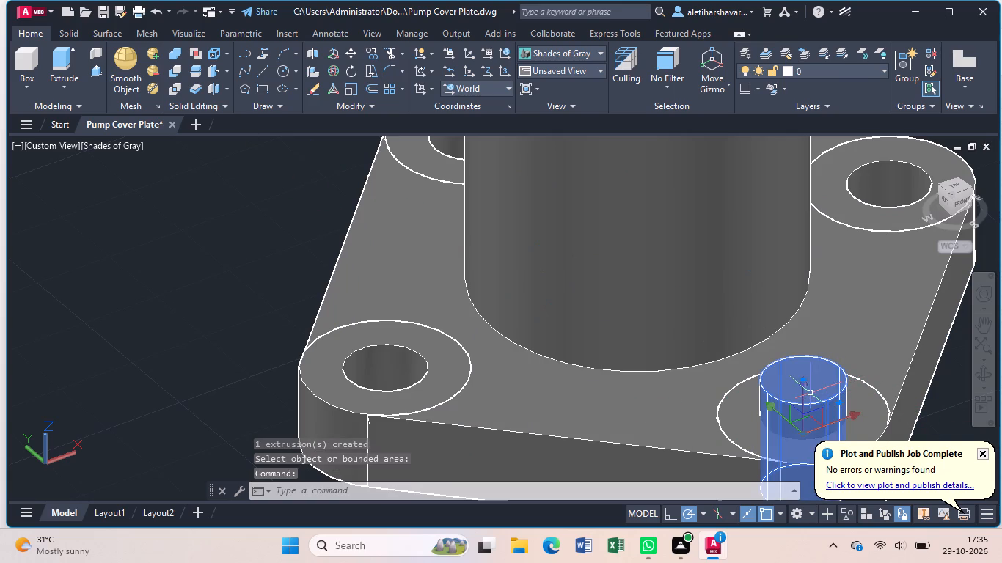
drag(805, 385, 804, 433)
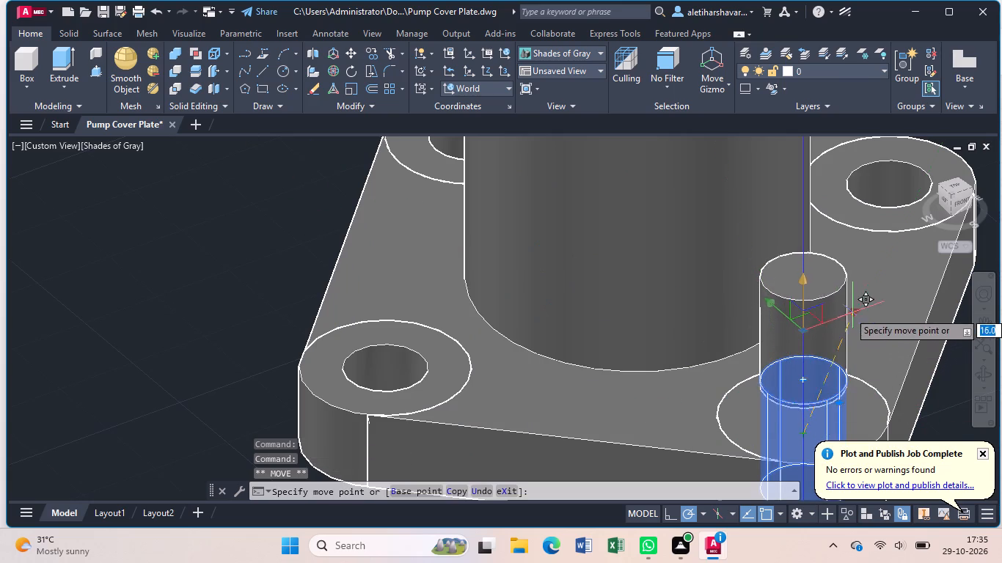
click(864, 229)
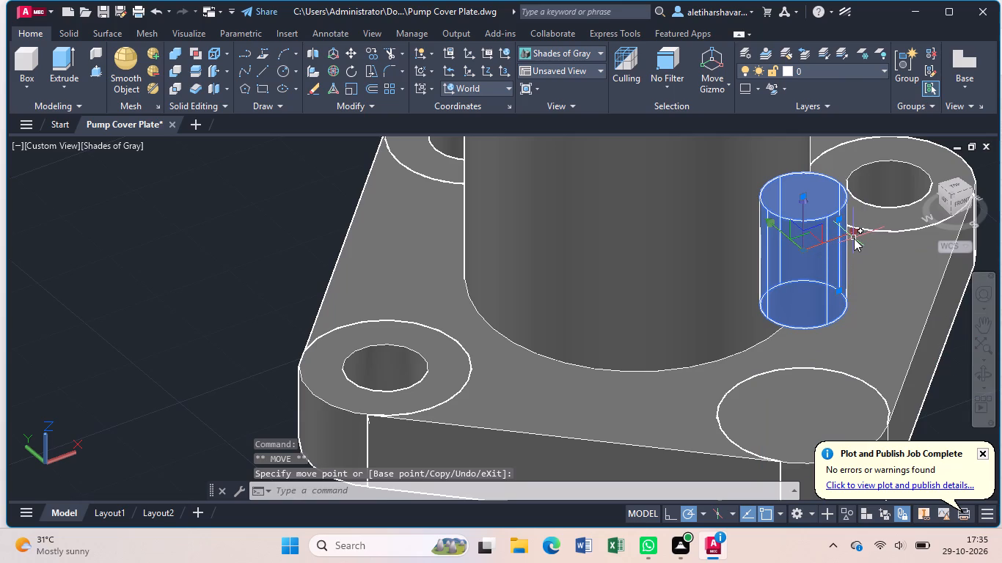
click(826, 199)
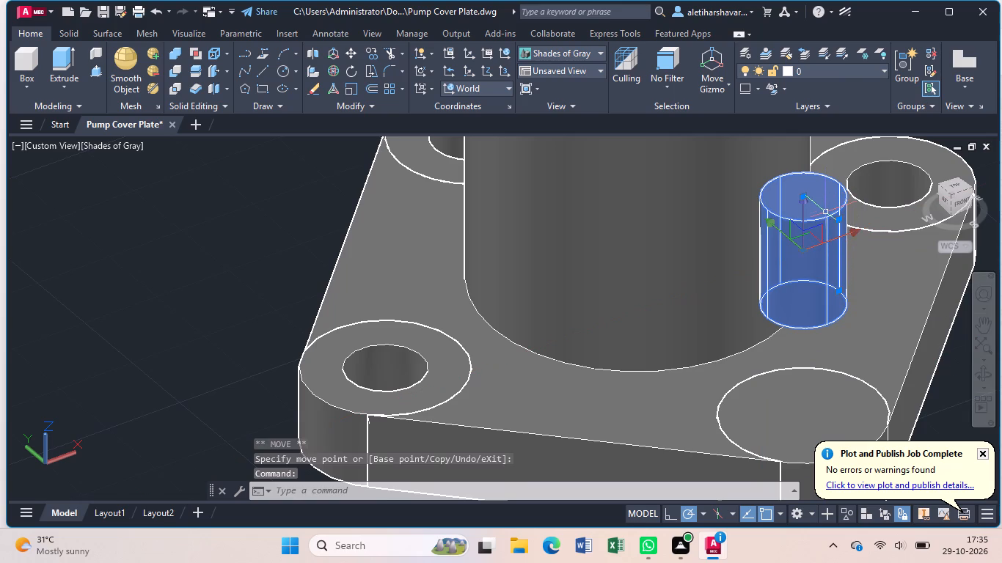
key(Escape)
click(826, 214)
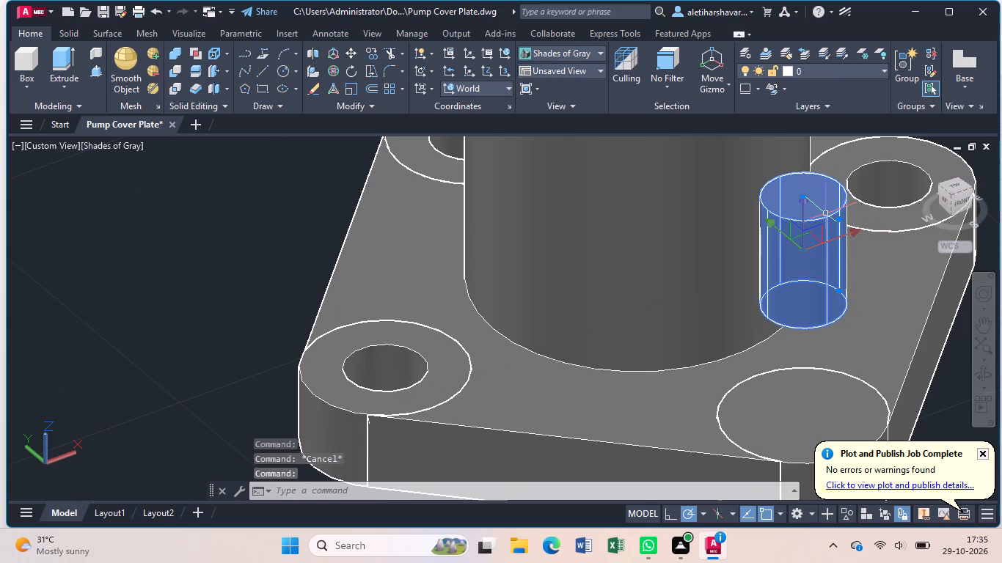
key(Delete)
Delete the loose cylinder that was set aside from the west bolt hole.
scroll(830, 314, down, 2)
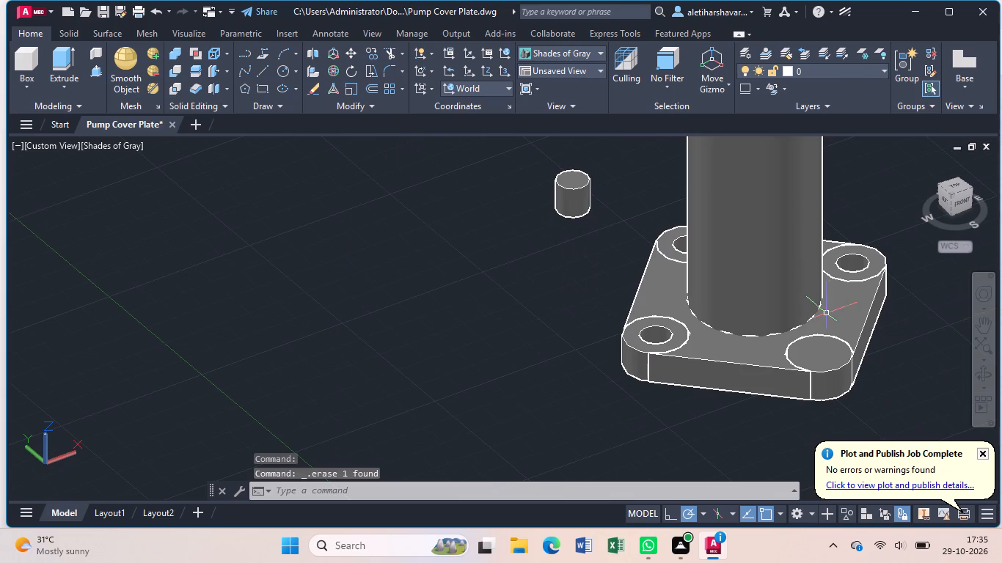
click(573, 190)
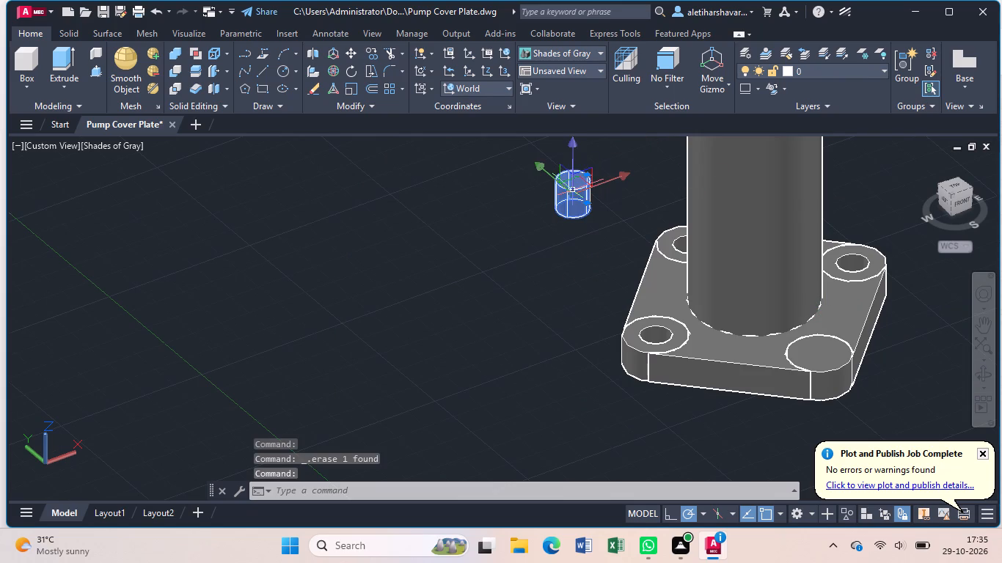
key(Delete)
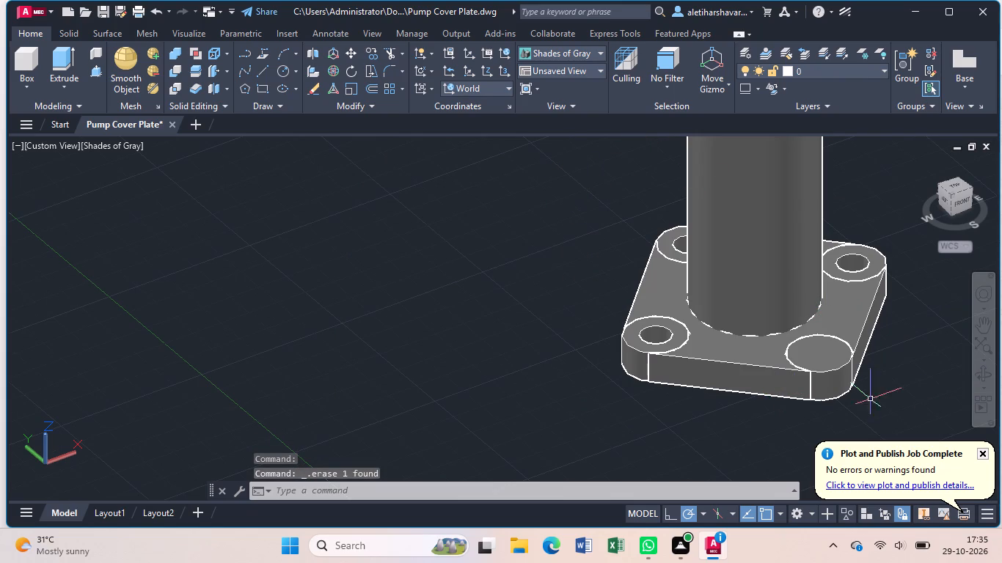
Presspull the south bolt hole's inner circle on the plate's underside downward by 5 and end the command.
click(980, 372)
drag(850, 408, 847, 328)
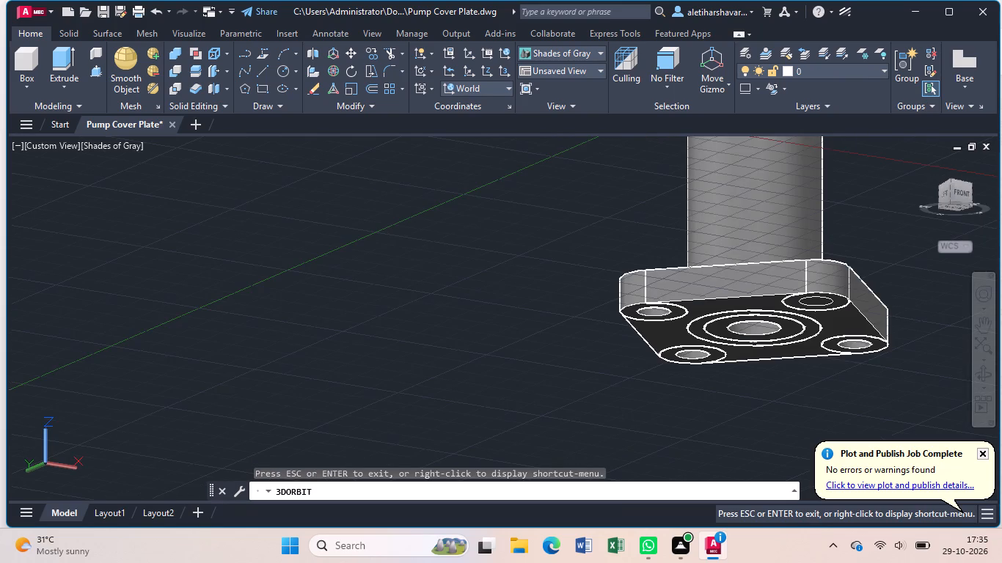
drag(824, 353, 829, 301)
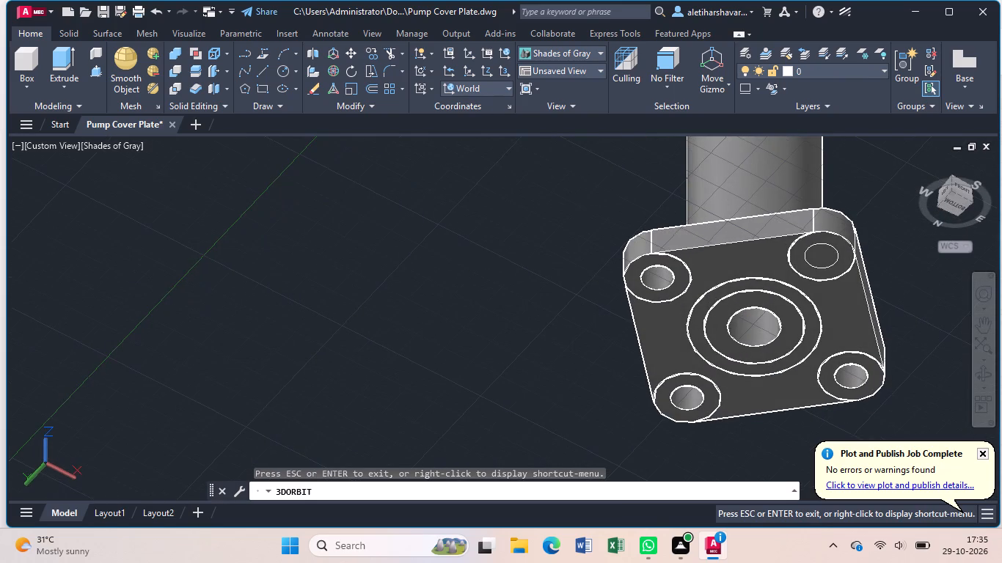
key(Escape)
click(100, 66)
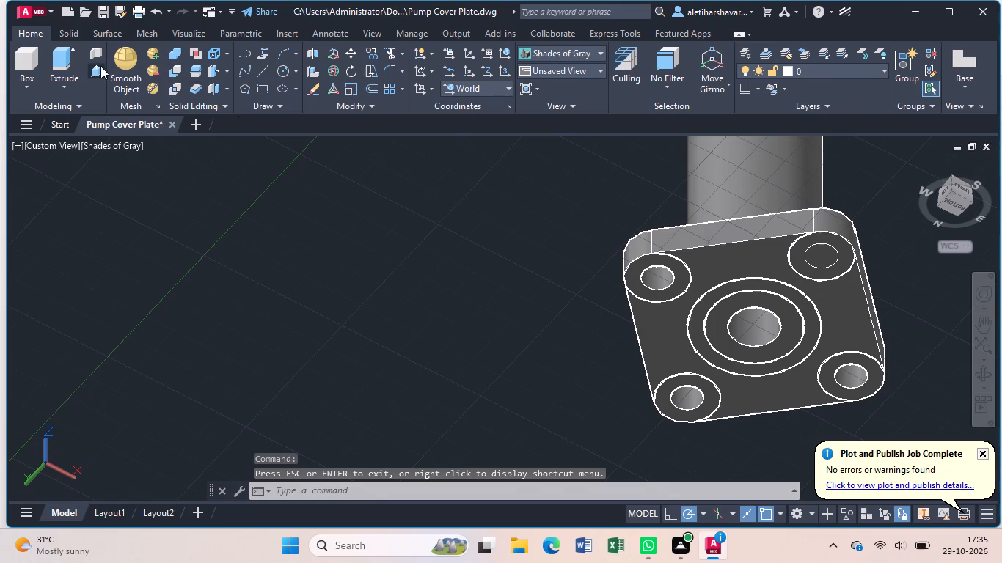
click(828, 263)
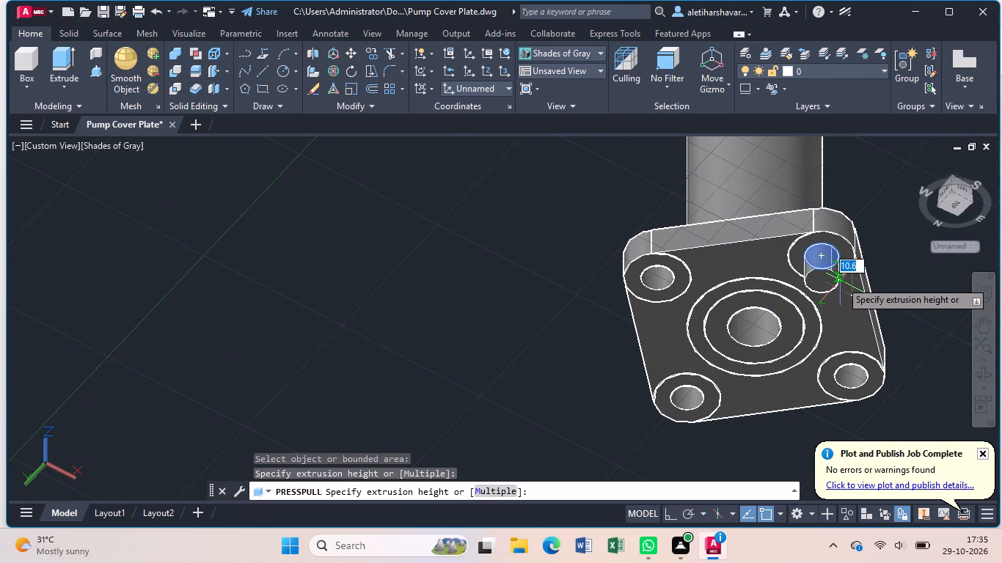
key(5)
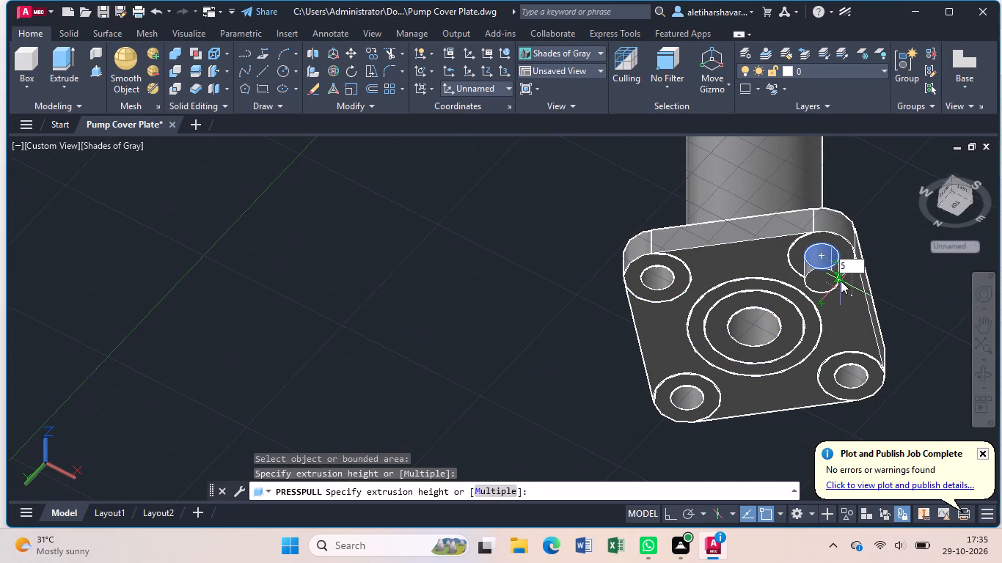
key(Return)
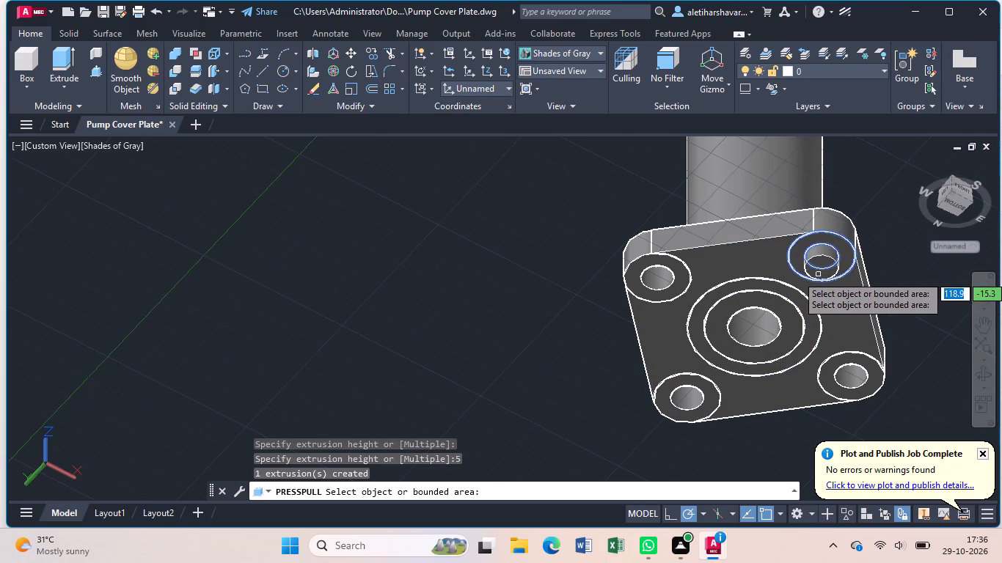
key(Escape)
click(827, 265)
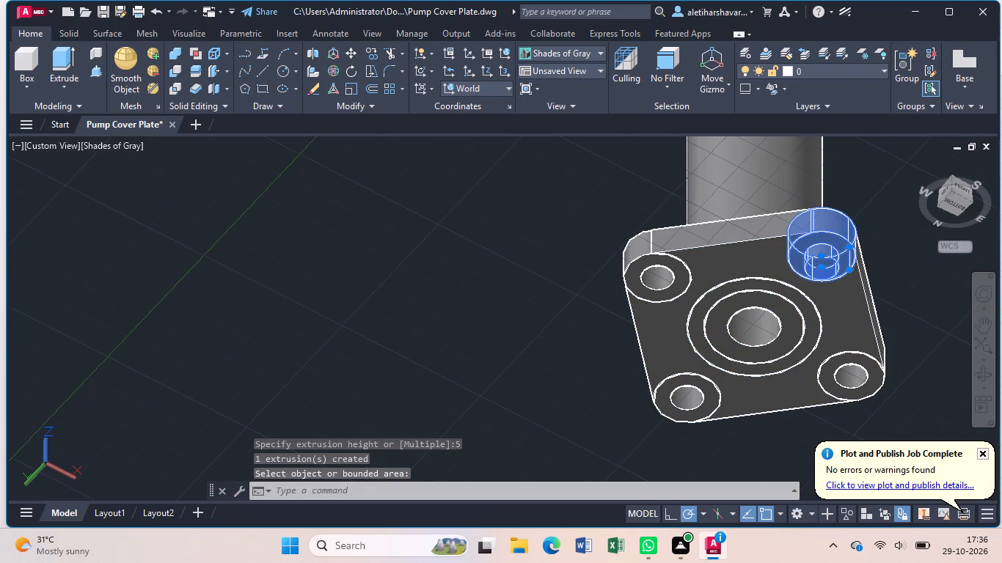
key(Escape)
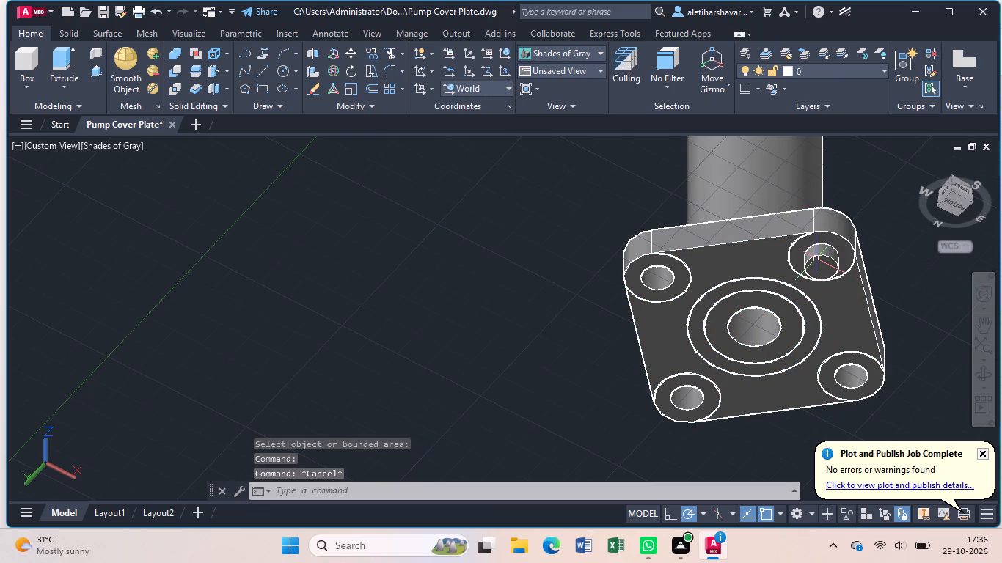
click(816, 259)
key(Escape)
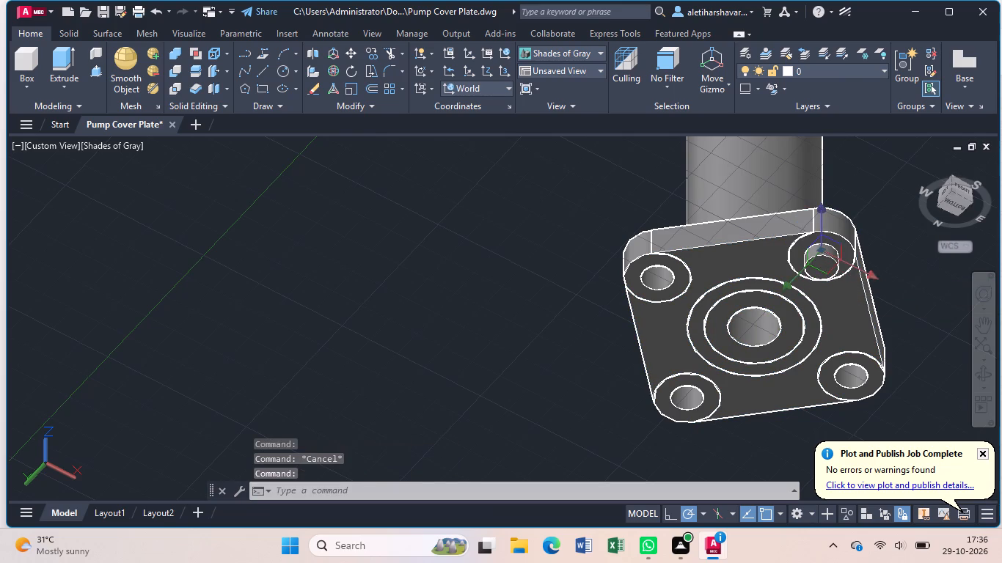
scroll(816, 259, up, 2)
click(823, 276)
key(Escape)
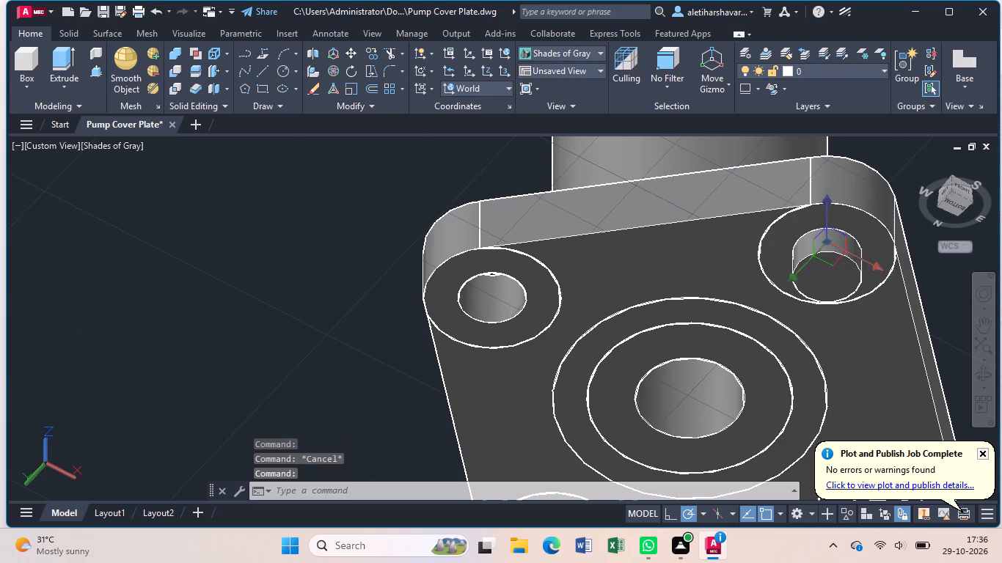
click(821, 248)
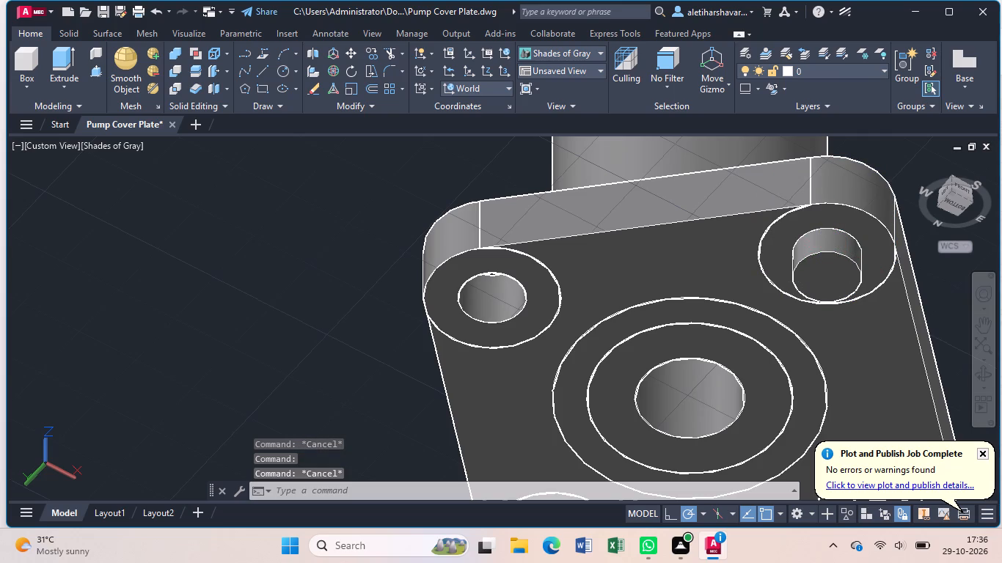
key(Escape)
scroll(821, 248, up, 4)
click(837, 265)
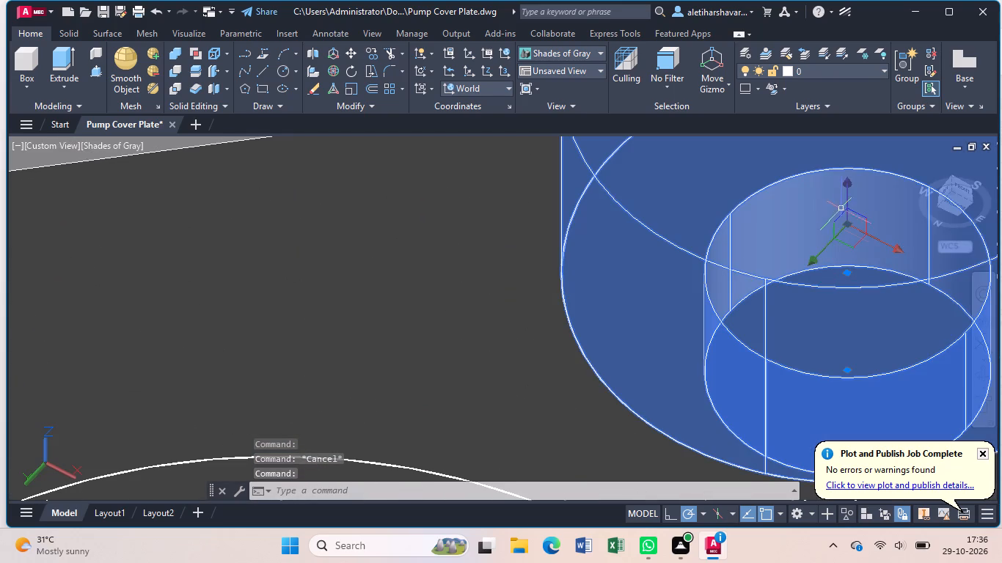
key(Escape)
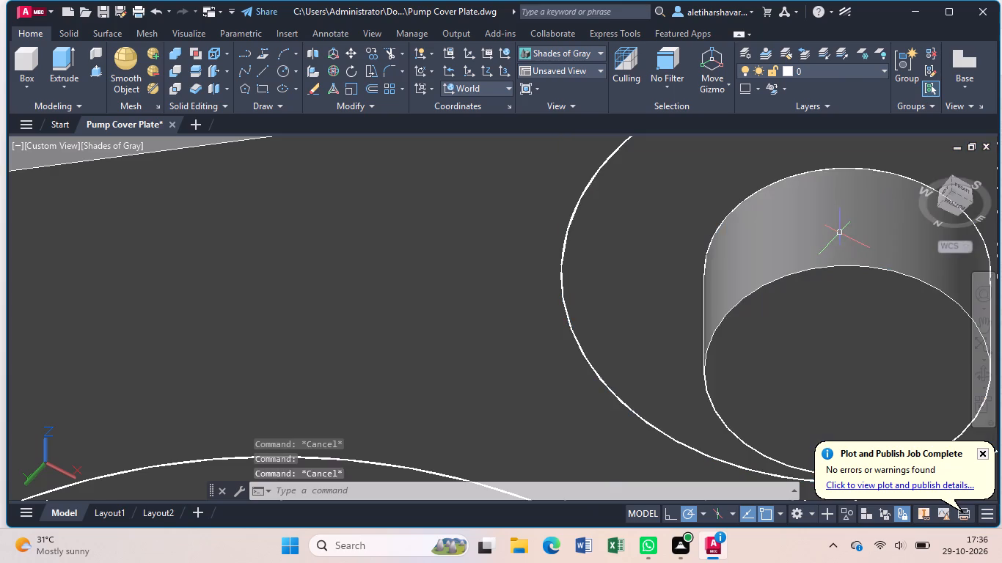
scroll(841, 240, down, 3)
Move the south corner boss straight down out of the plate, and shift it clear of the plate along the Y axis.
click(842, 248)
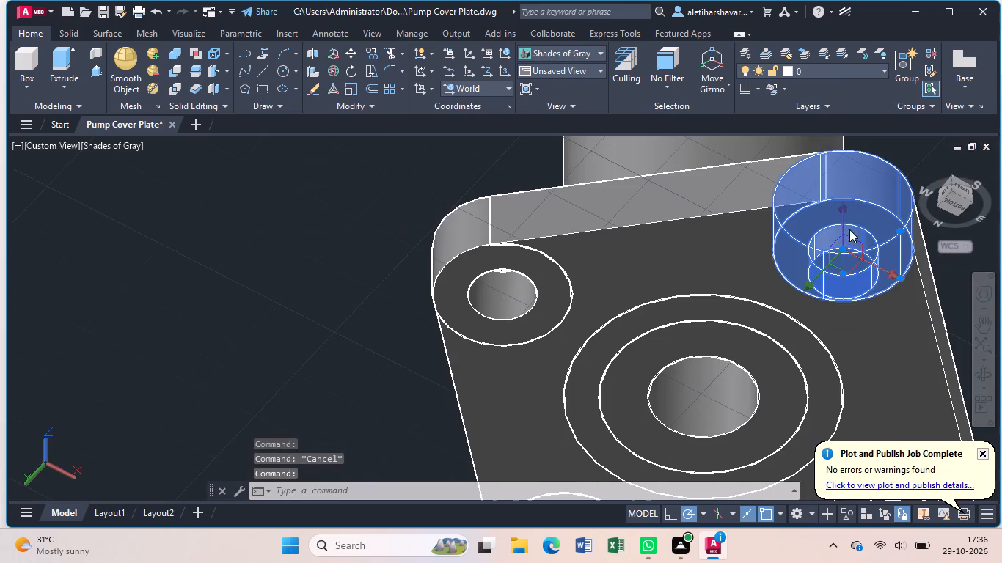
drag(843, 210, 844, 249)
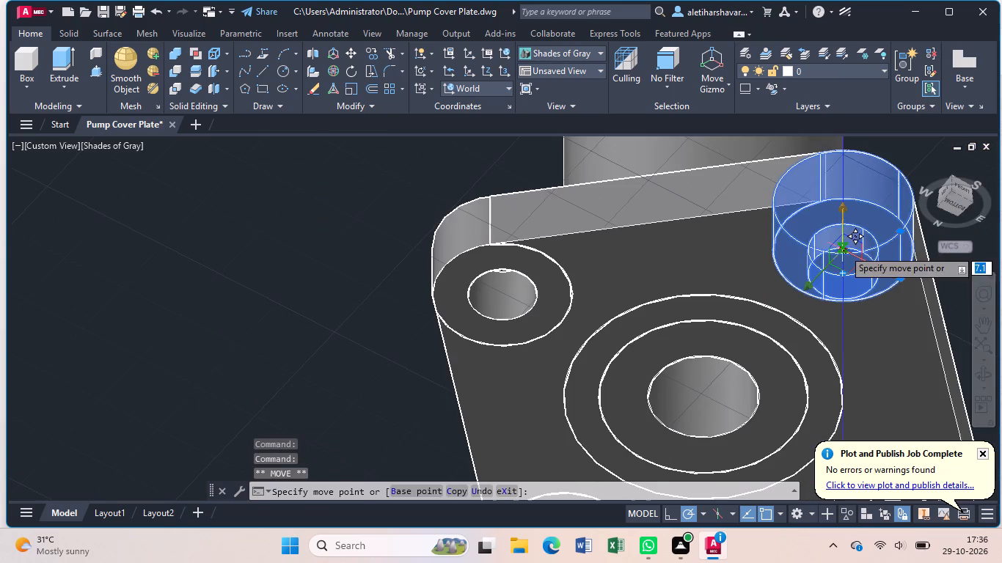
click(599, 332)
click(828, 416)
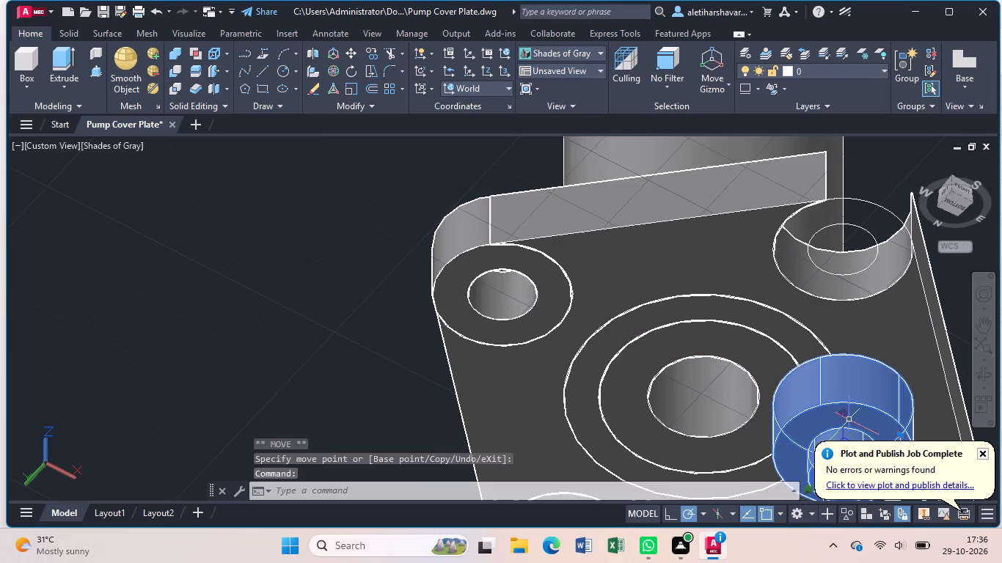
scroll(849, 420, down, 1)
middle_drag(849, 420, 838, 353)
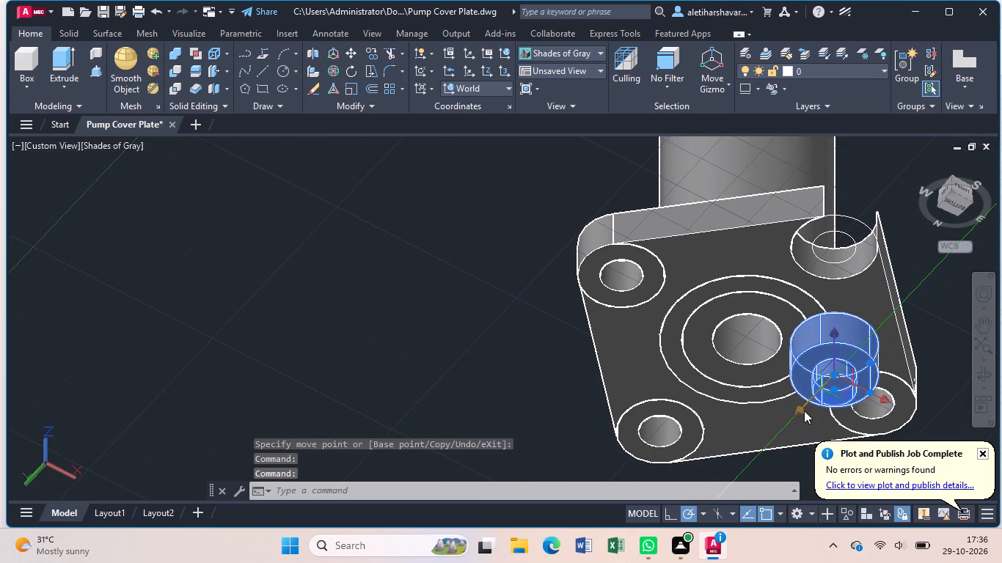
drag(804, 411, 835, 374)
click(363, 410)
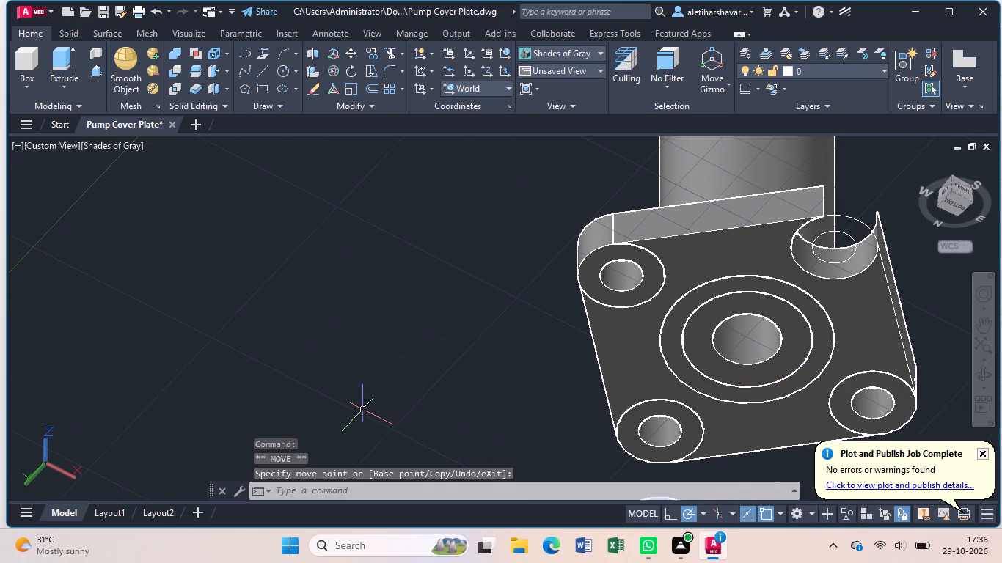
scroll(808, 333, down, 3)
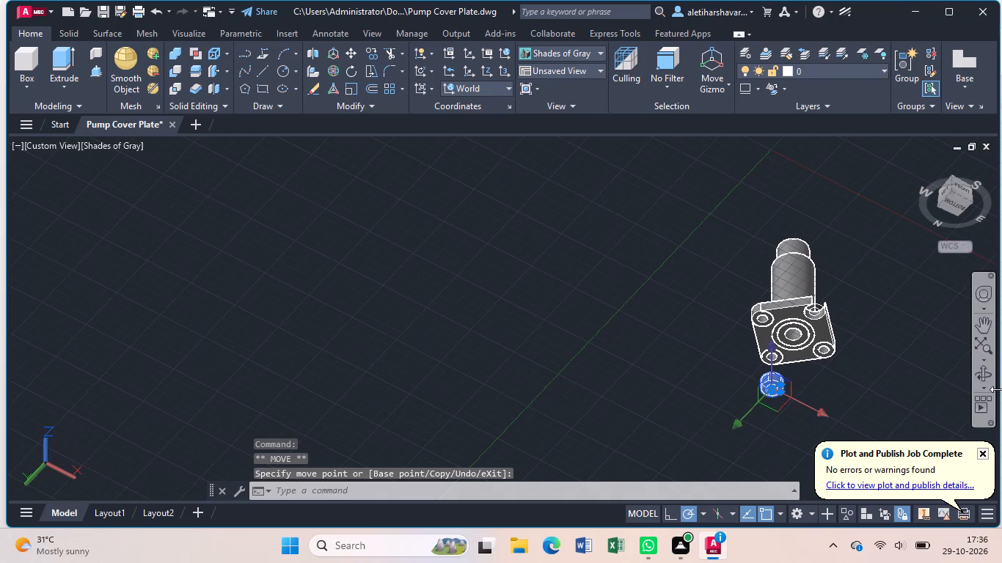
click(988, 369)
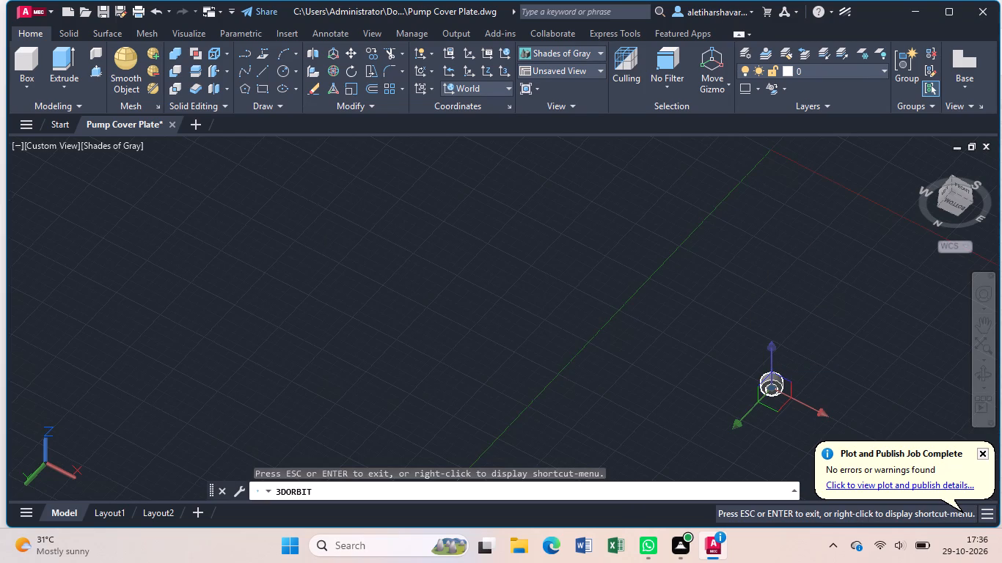
key(ctrl+z)
key(ctrl+z)
key(Escape)
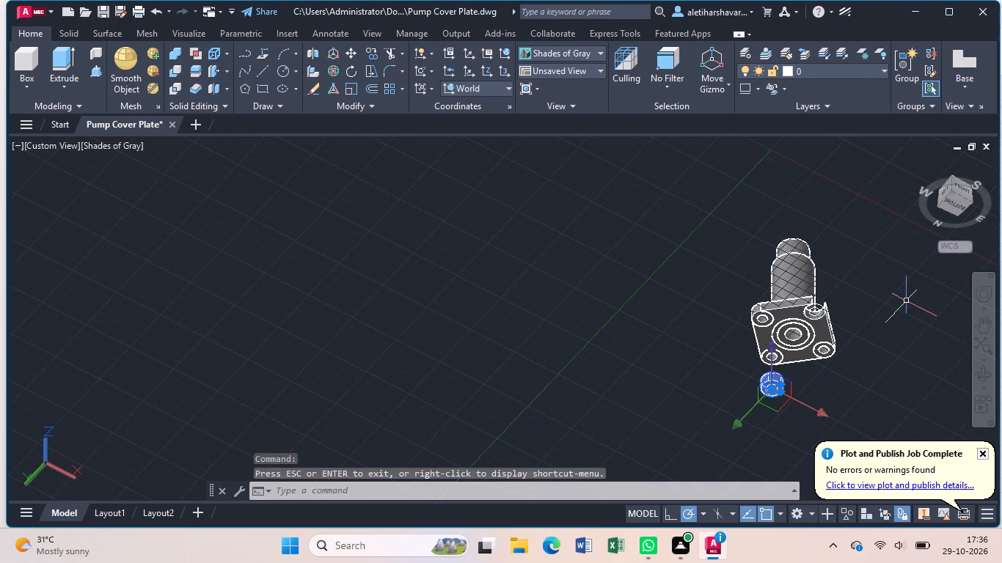
scroll(865, 307, up, 3)
key(Escape)
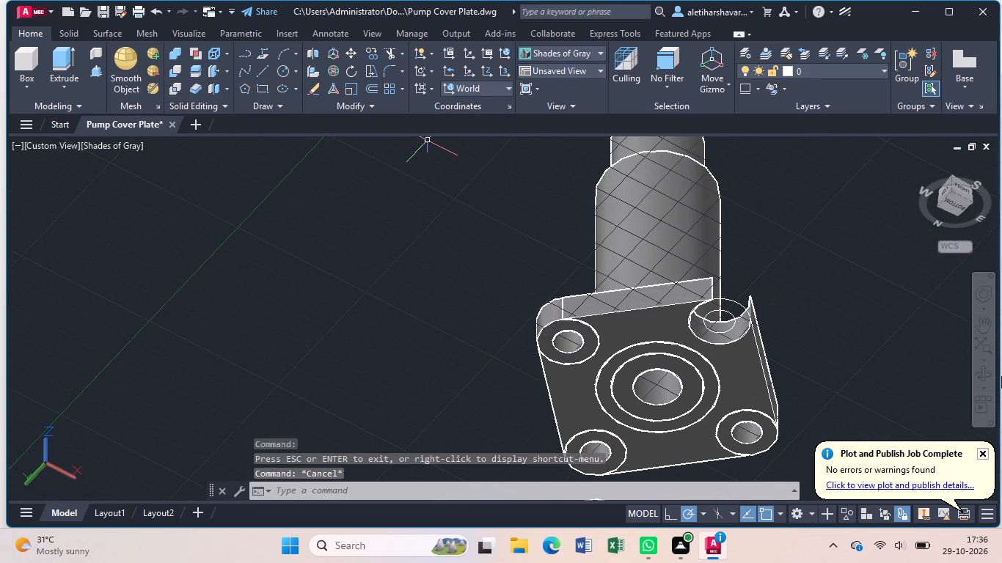
Presspull the ring between the south corner's outer circle and bolt hole circle upward by 10 to refill the corner.
click(92, 72)
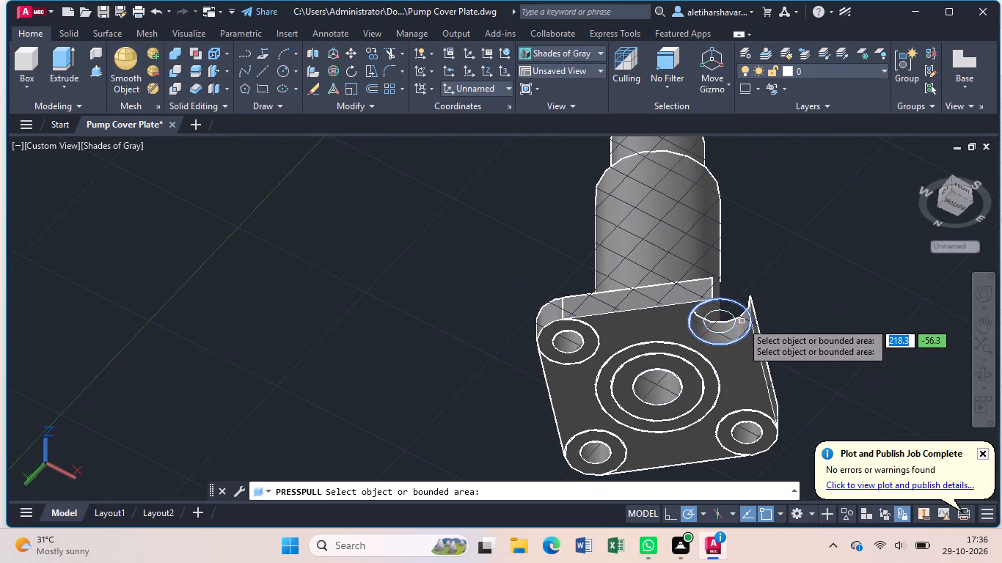
click(741, 321)
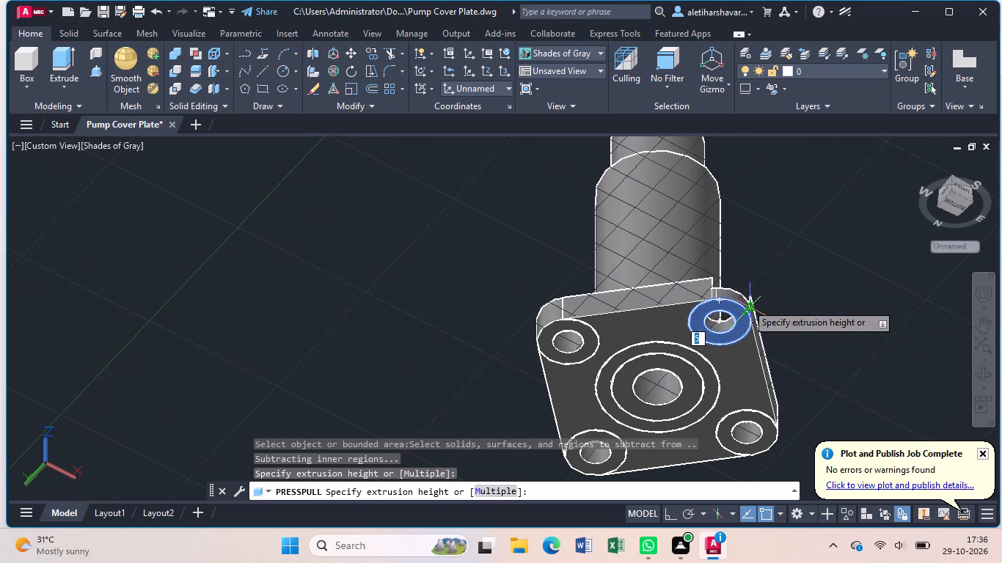
key(1)
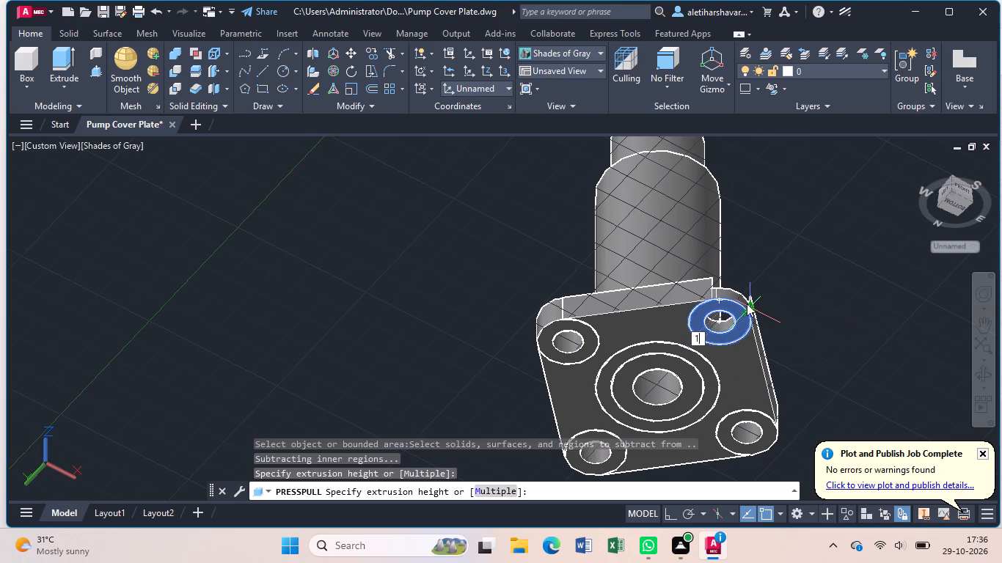
key(0)
key(Return)
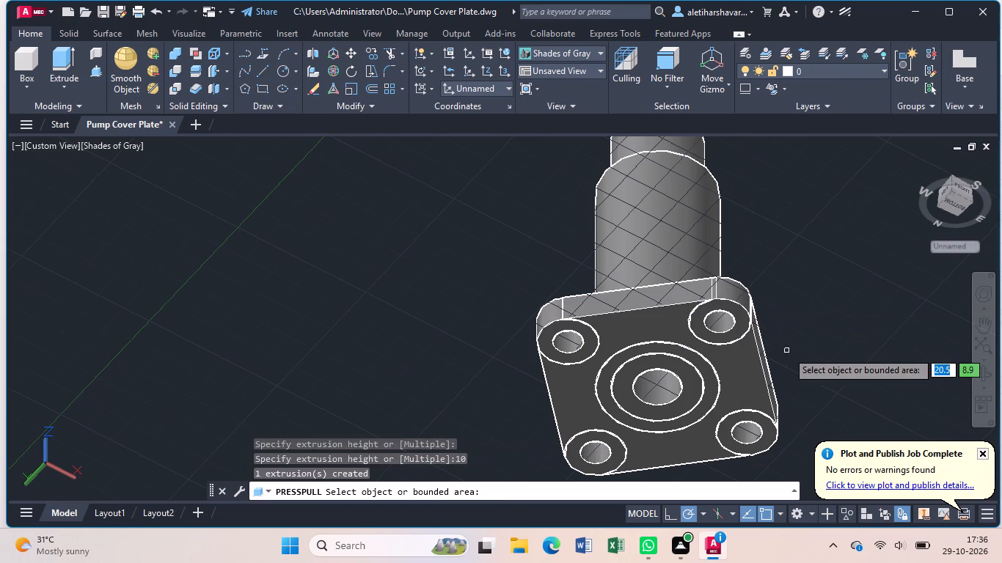
key(Escape)
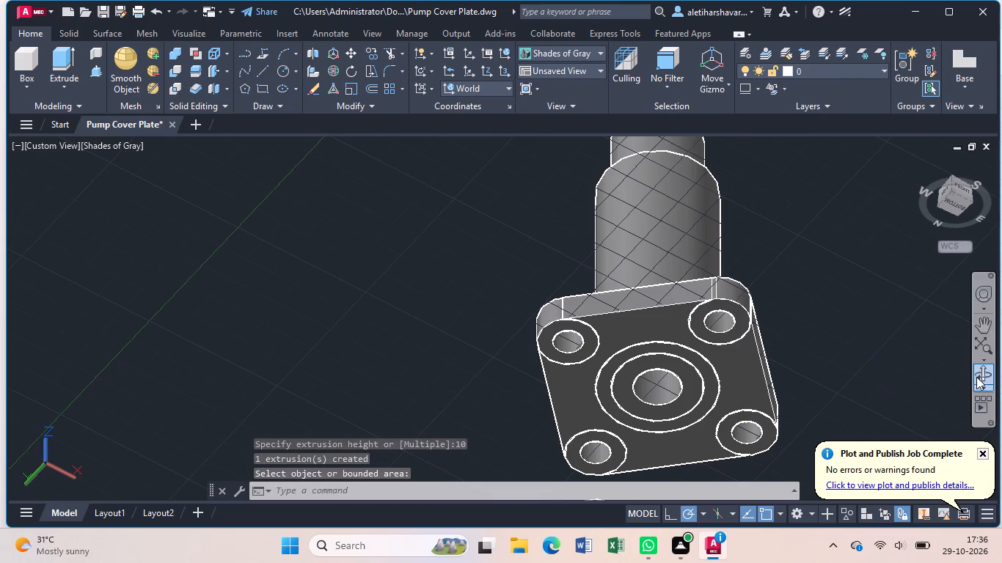
Delete the loose boss that was set aside below the plate from the south corner.
click(979, 376)
drag(782, 261, 801, 362)
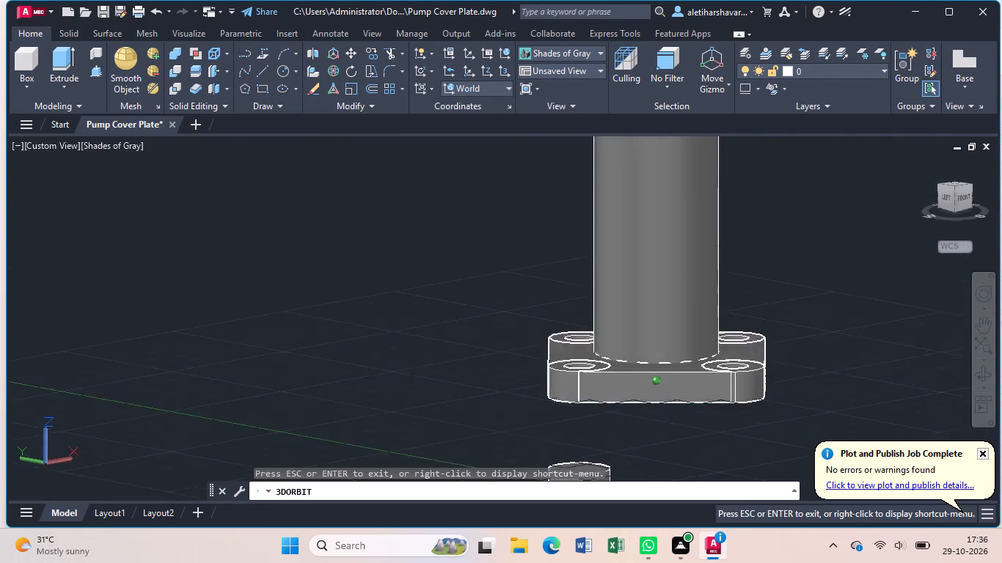
drag(801, 362, 863, 386)
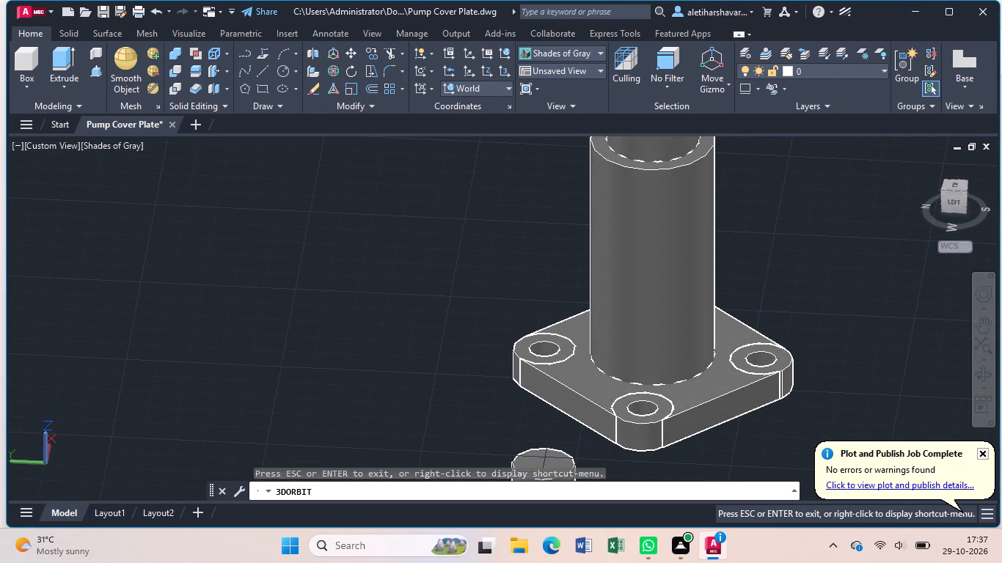
key(Escape)
click(545, 457)
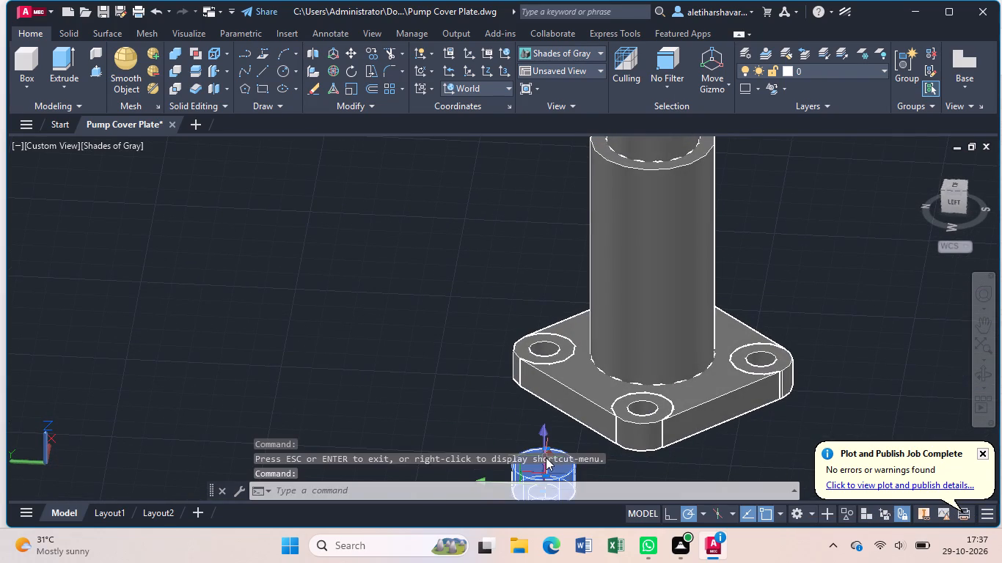
key(Delete)
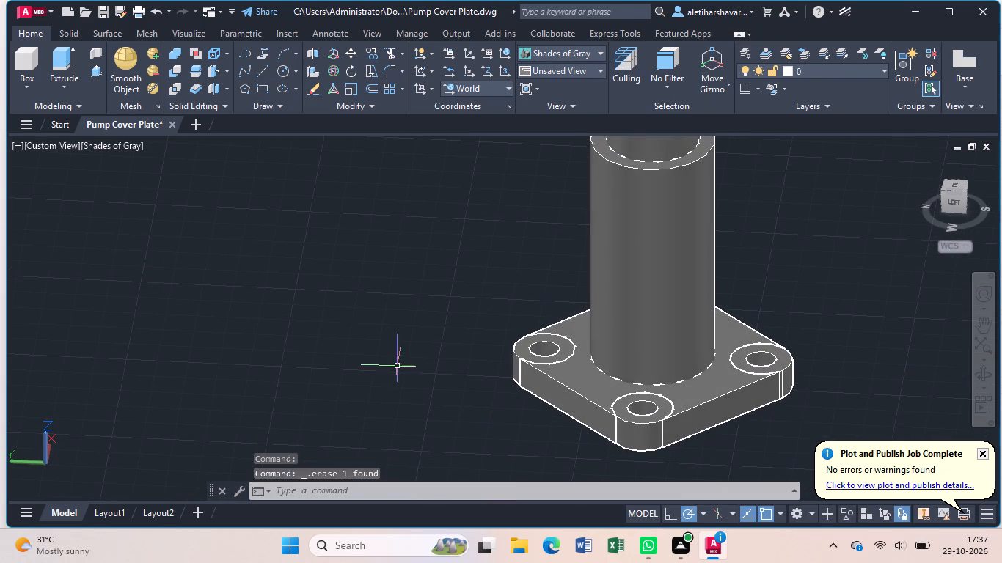
Inspect the cover plate from the Bottom and Left standard views.
click(46, 145)
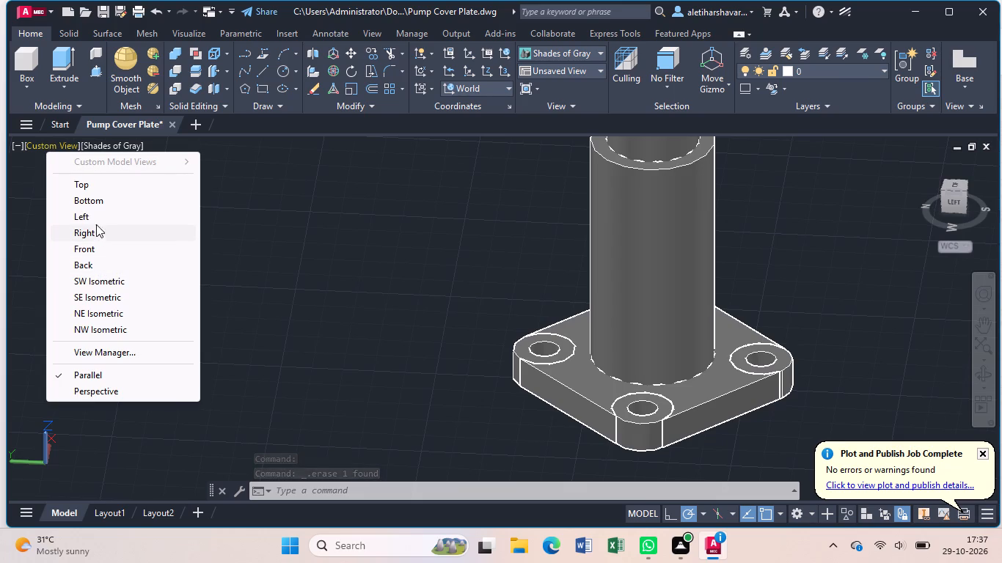
click(108, 202)
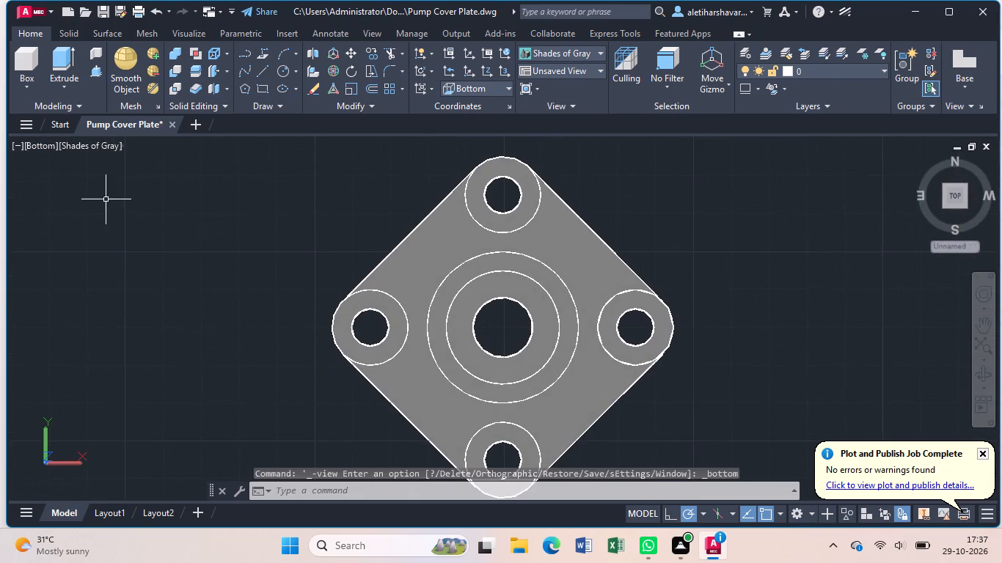
click(32, 145)
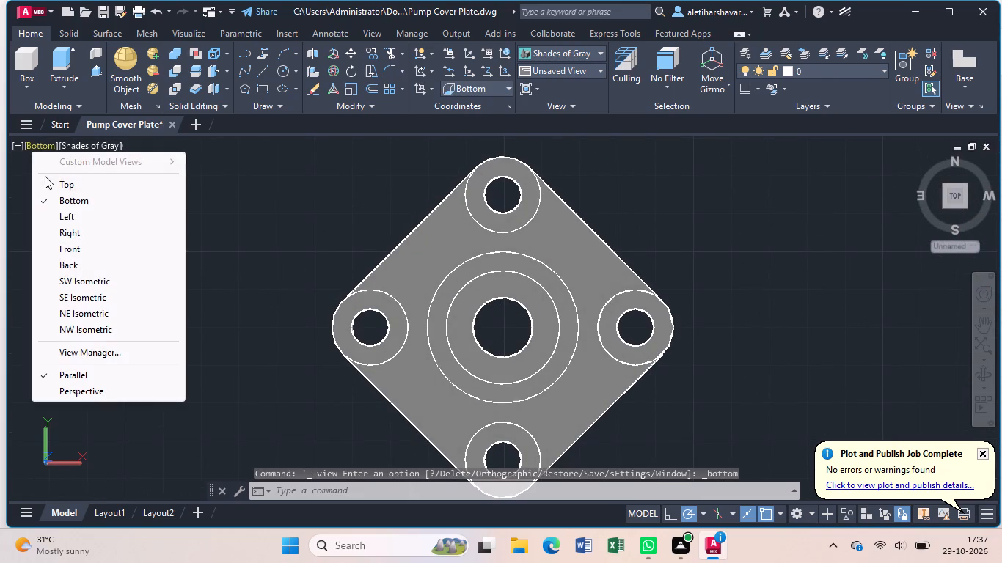
click(64, 212)
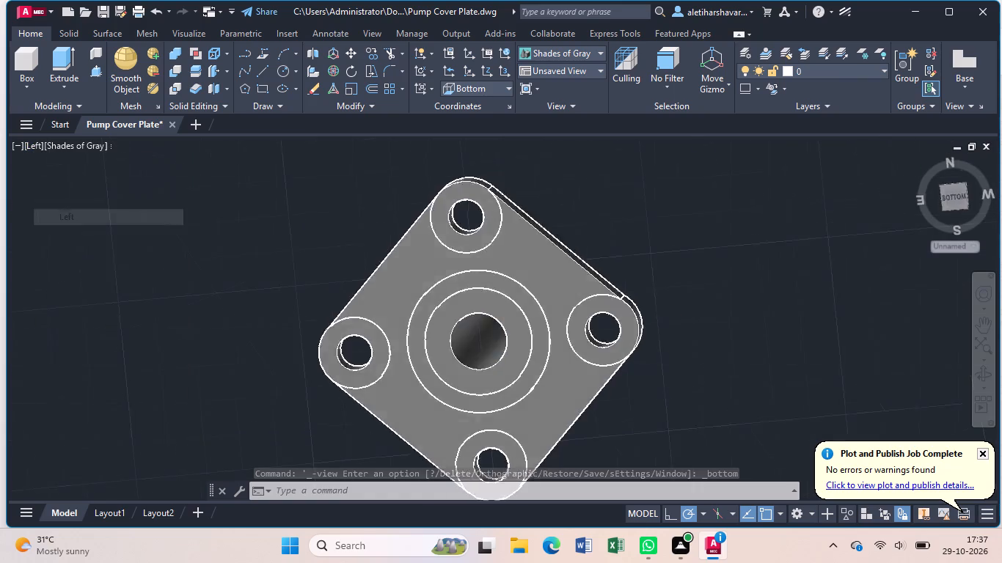
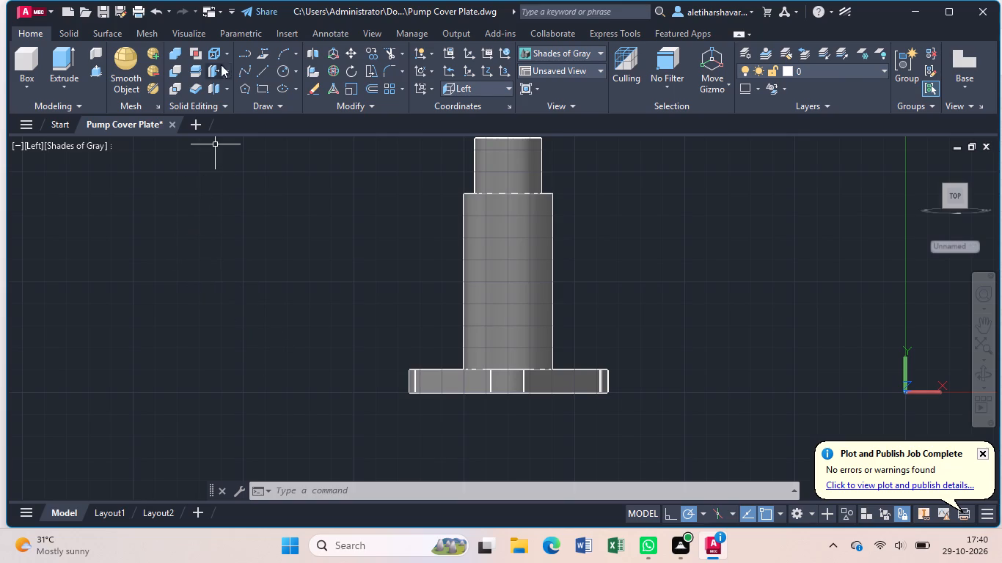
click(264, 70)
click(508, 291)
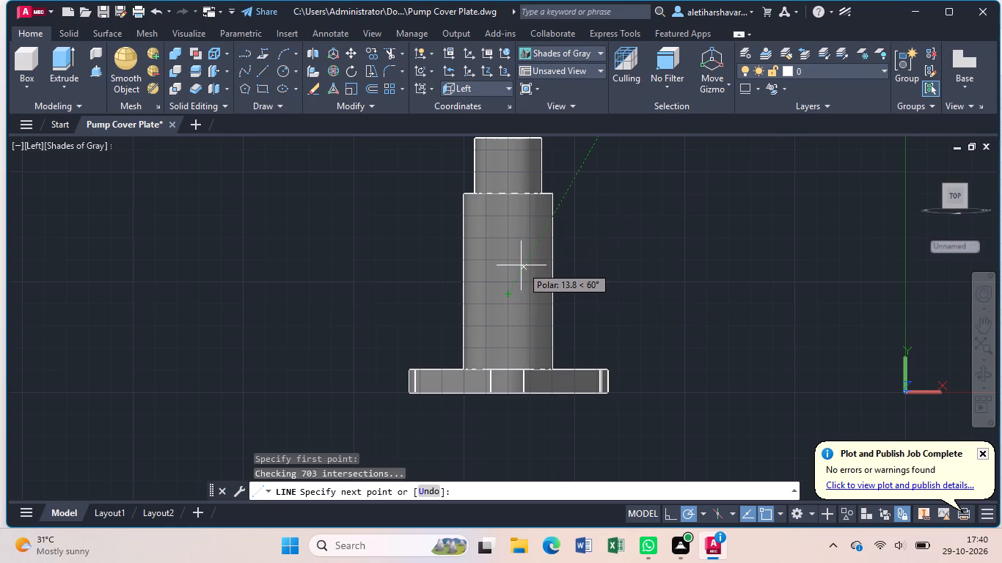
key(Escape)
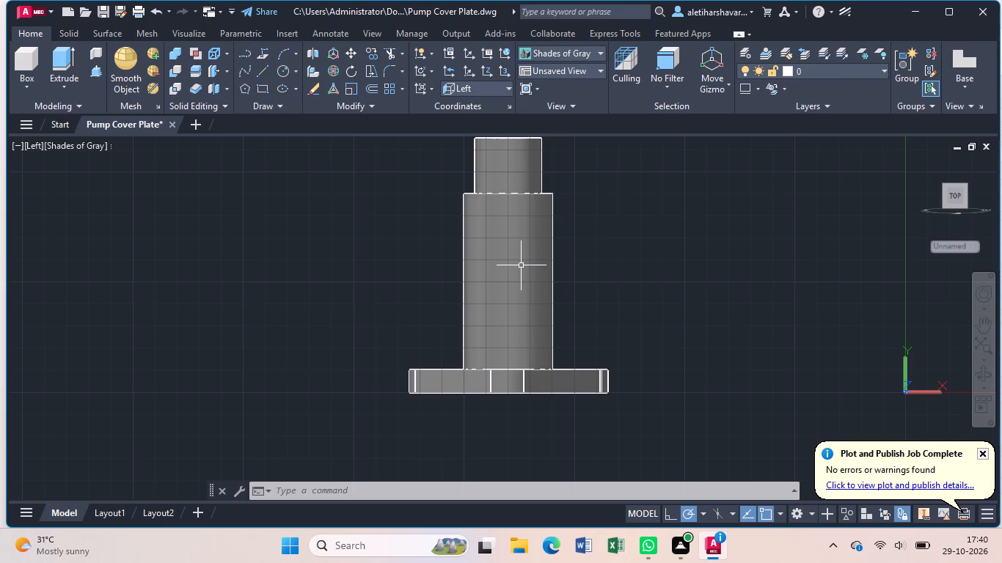
Draw a 60-long vertical construction line upward from the foot of the central cylinder, where it meets the plate.
key(l)
key(Return)
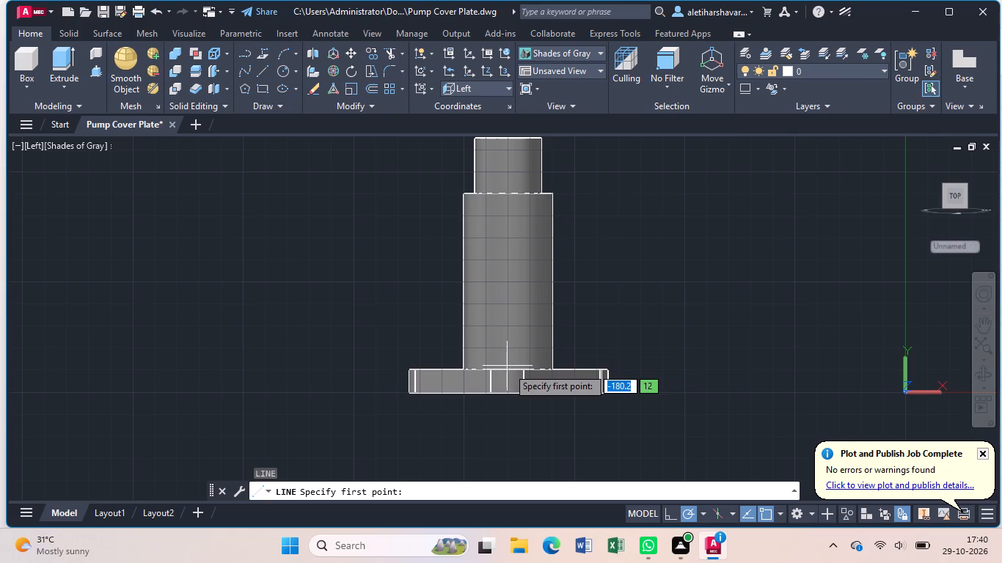
click(987, 375)
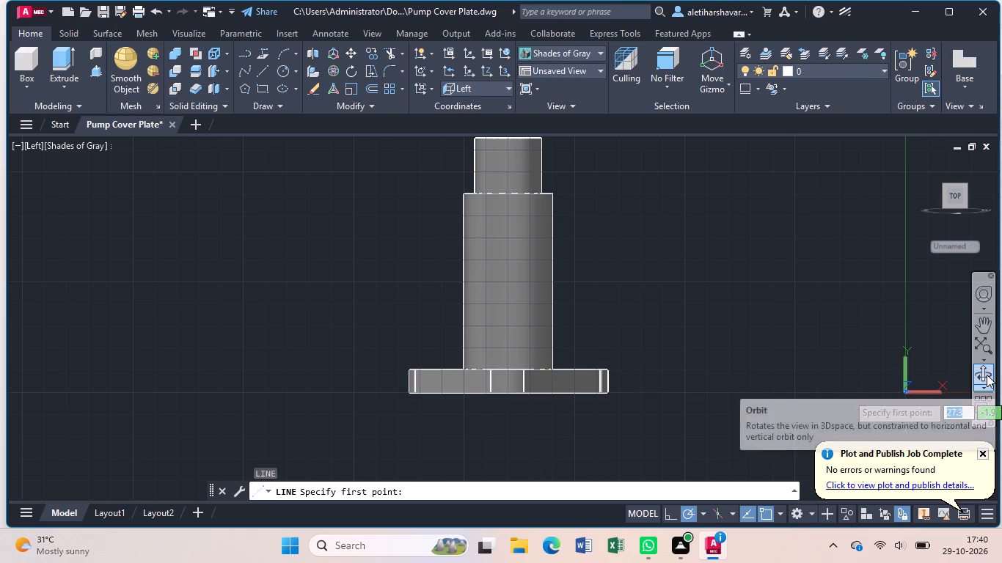
drag(732, 261, 734, 281)
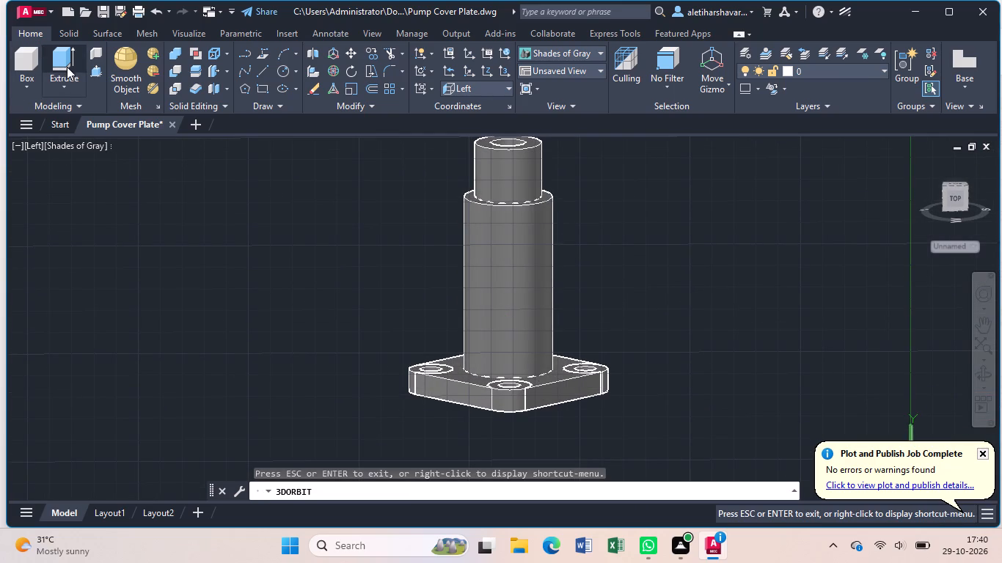
click(258, 70)
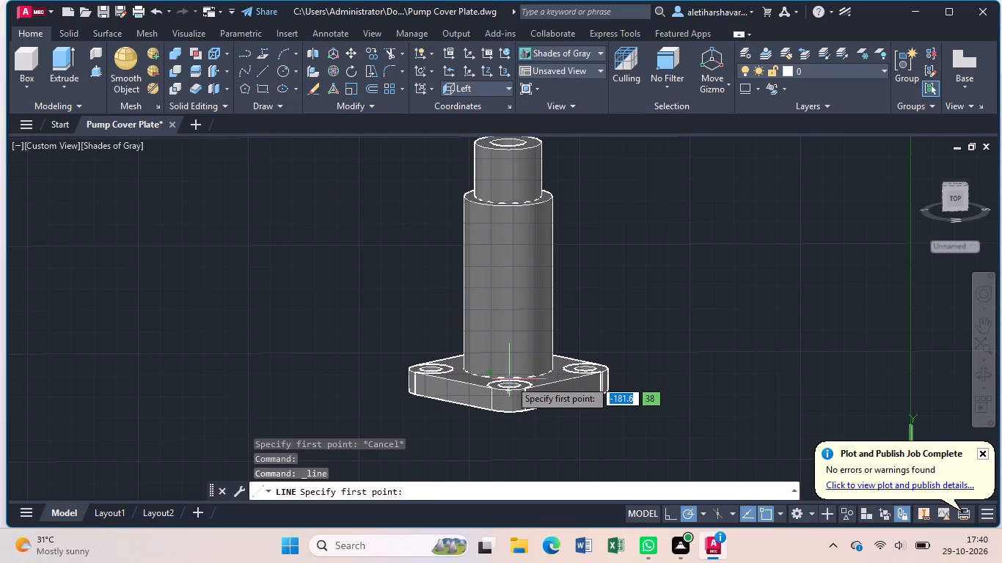
click(511, 380)
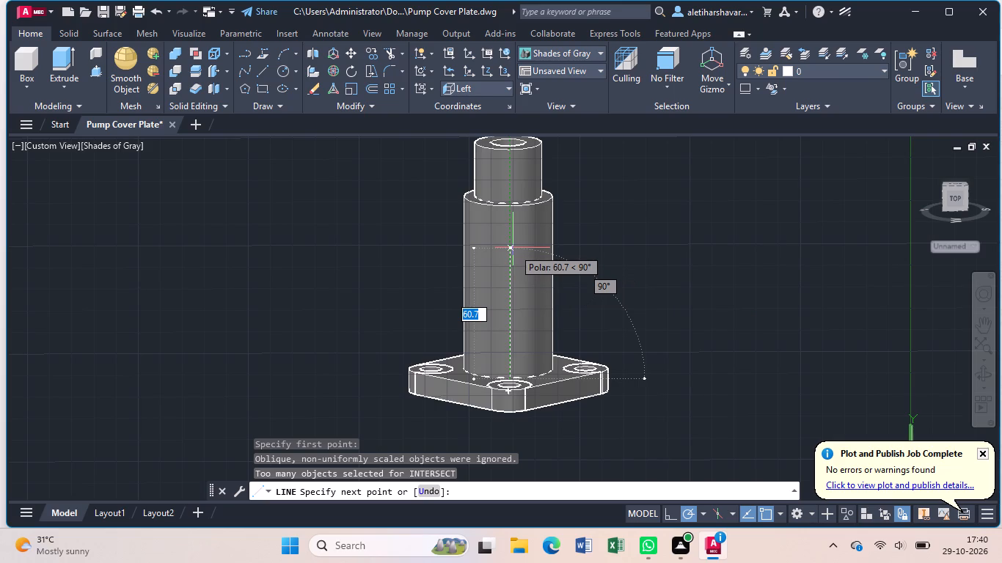
text(60)
key(Return)
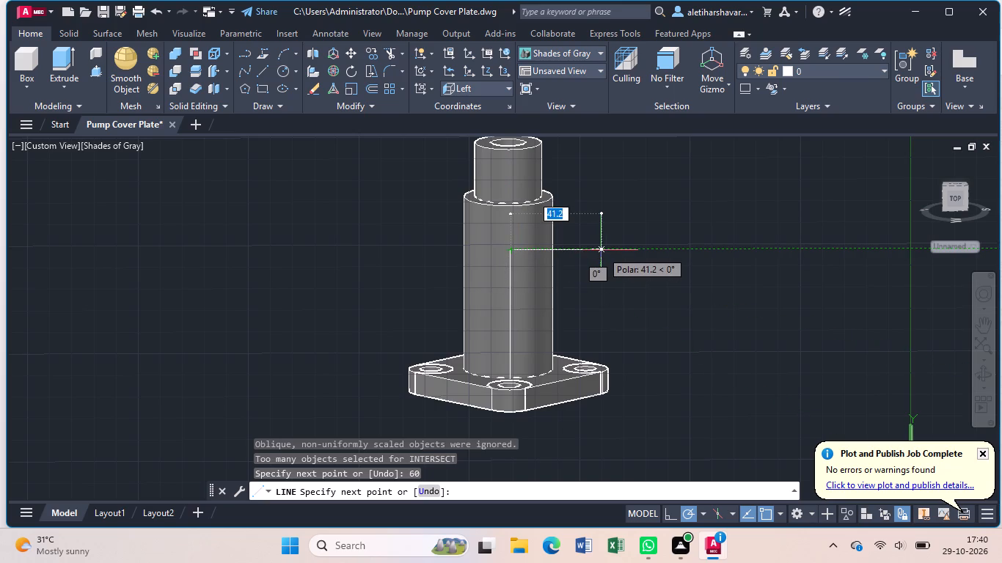
key(Escape)
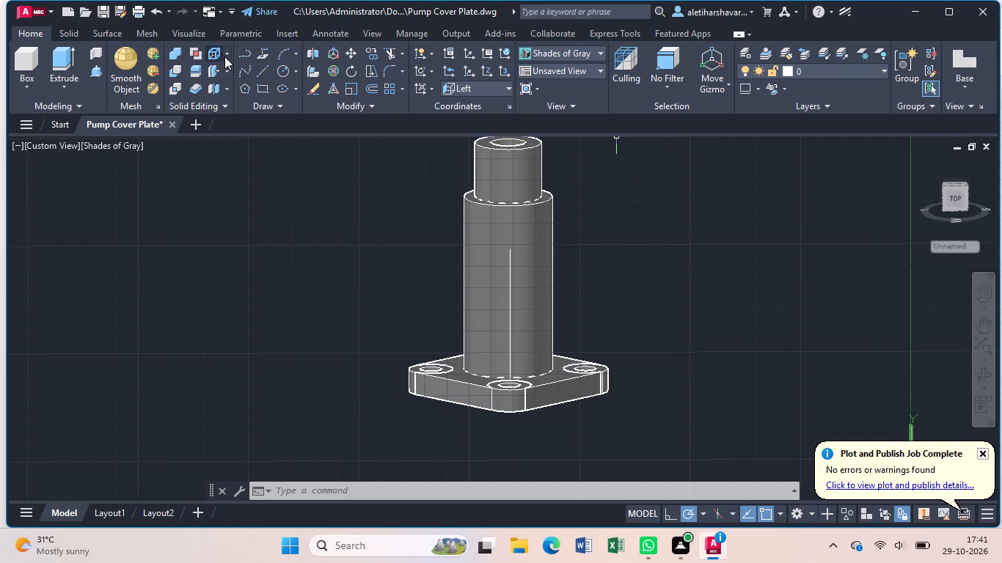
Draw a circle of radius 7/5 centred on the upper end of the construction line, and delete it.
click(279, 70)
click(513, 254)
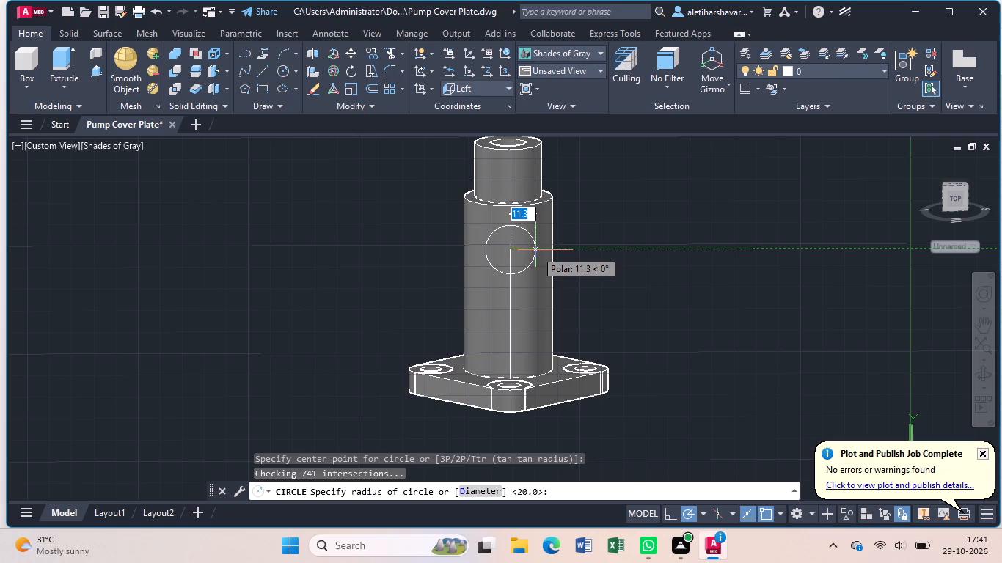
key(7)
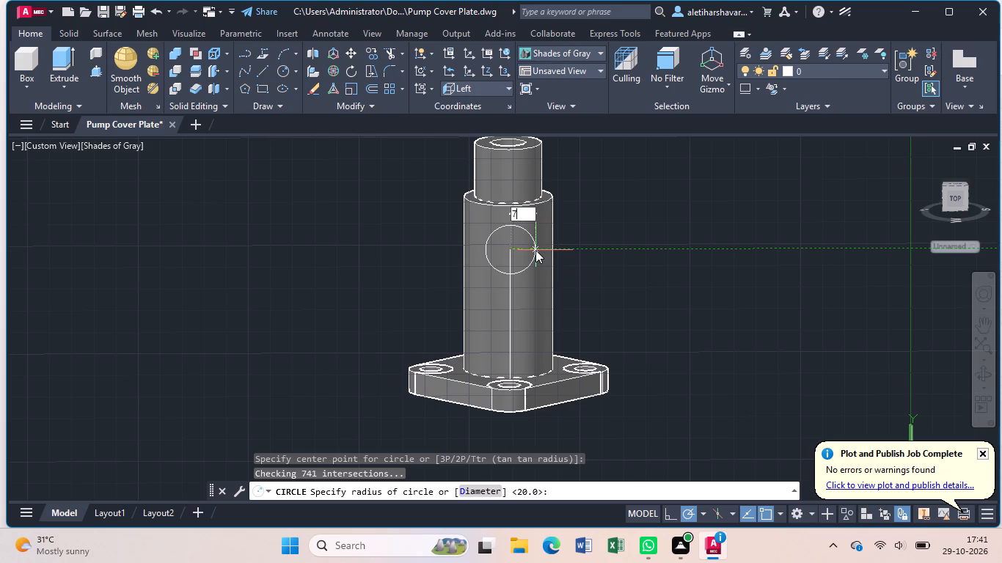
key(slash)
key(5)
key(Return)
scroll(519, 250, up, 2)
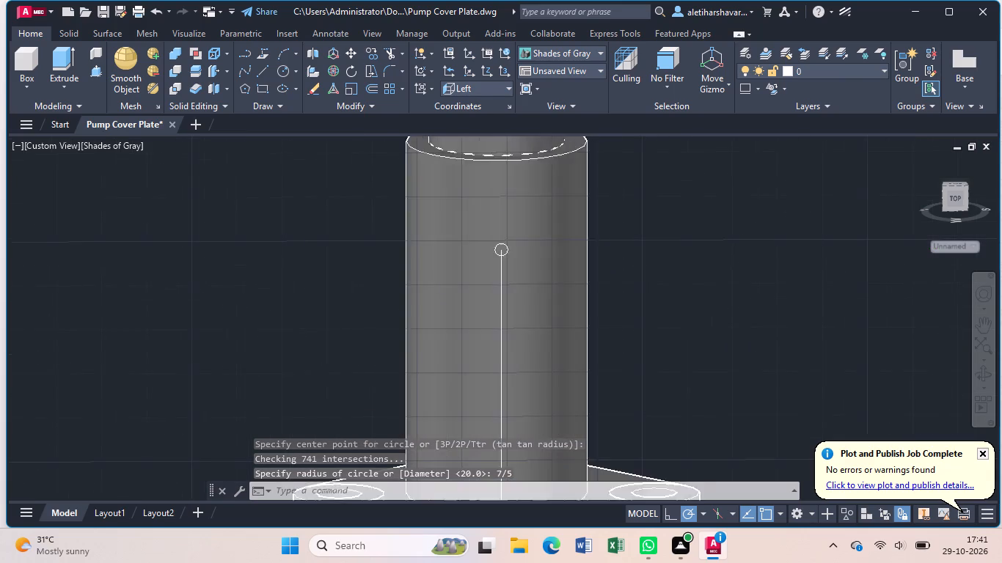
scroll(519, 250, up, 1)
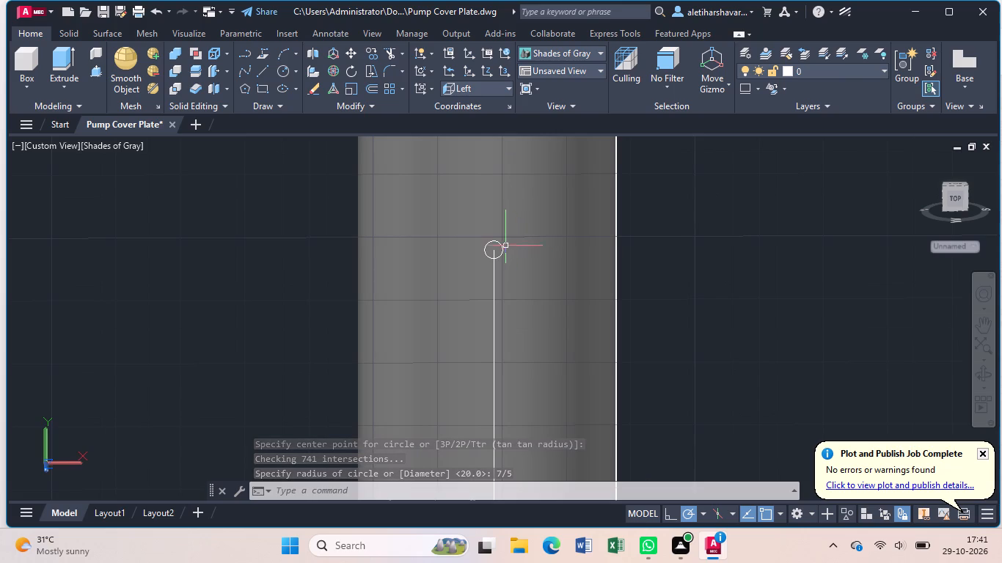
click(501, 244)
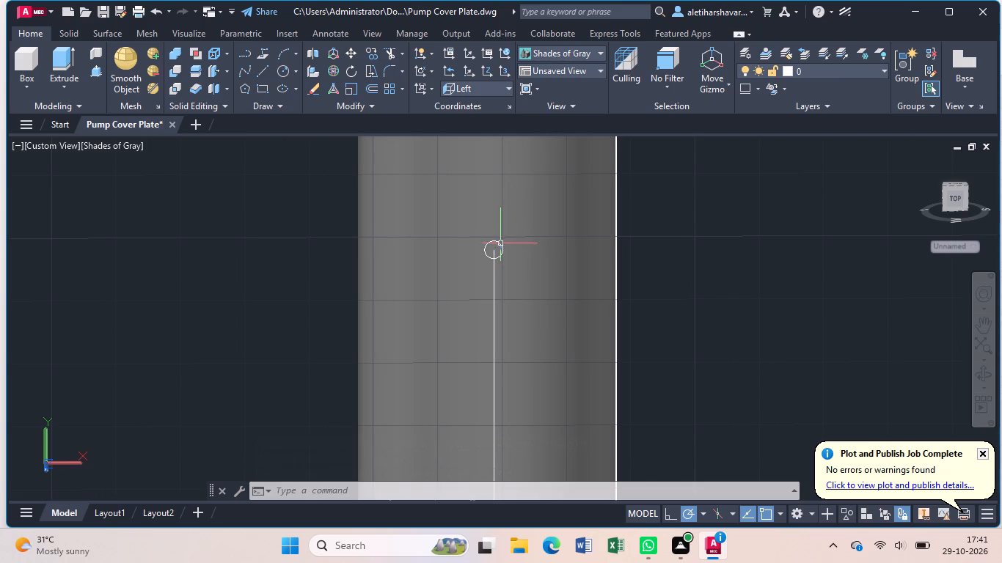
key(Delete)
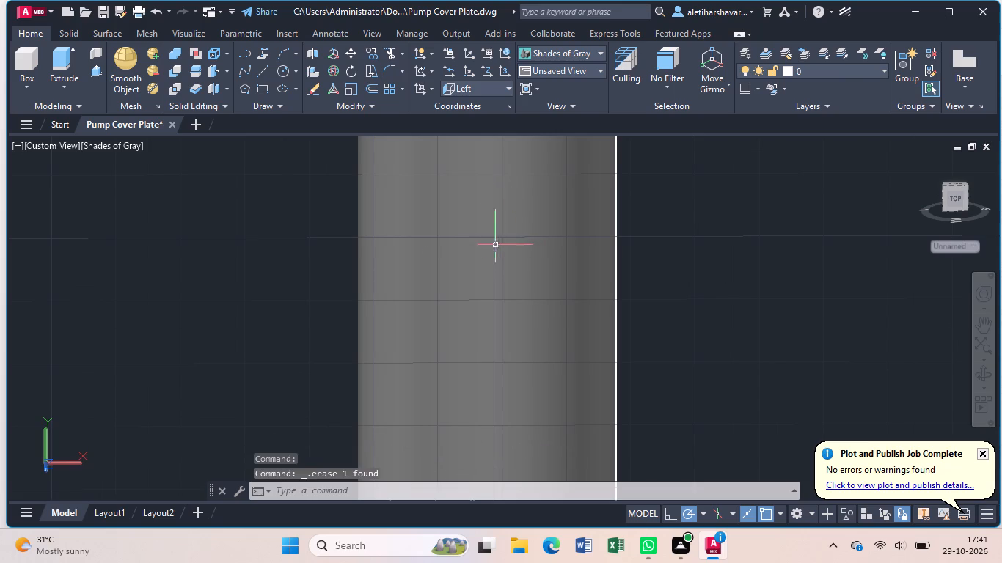
Draw two concentric circles of radius 7.5 and 14 centred on the upper end of the construction line.
click(280, 68)
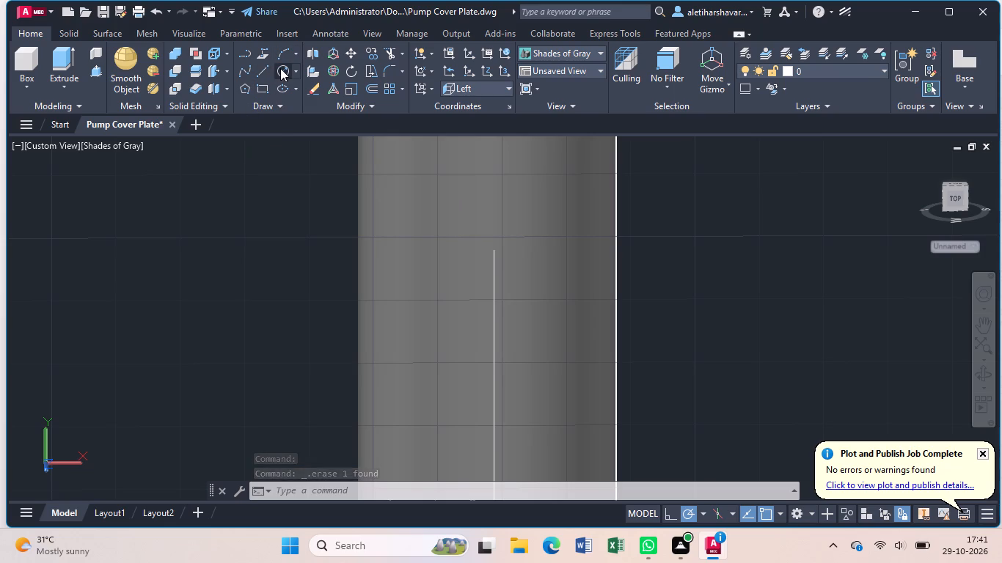
click(495, 254)
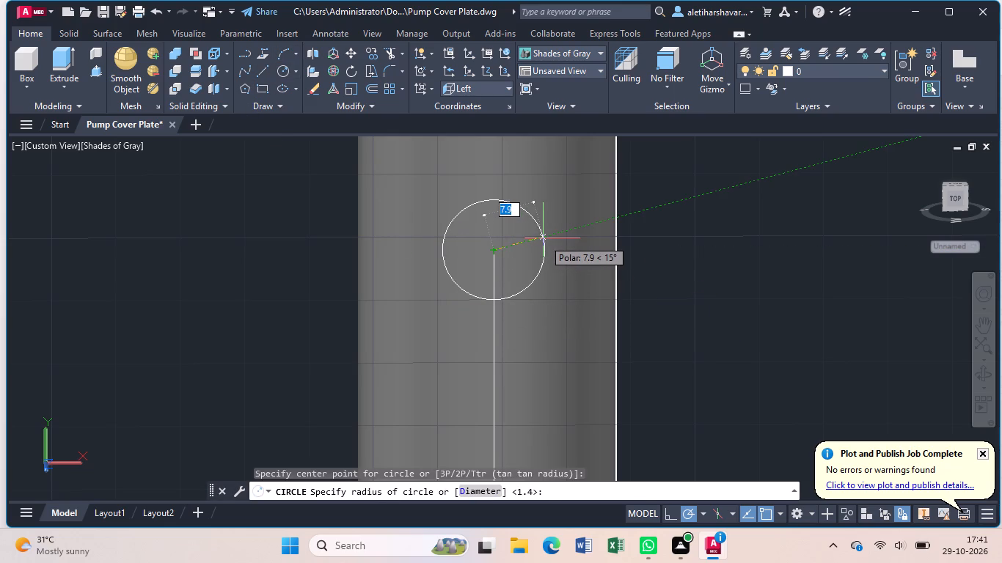
key(7)
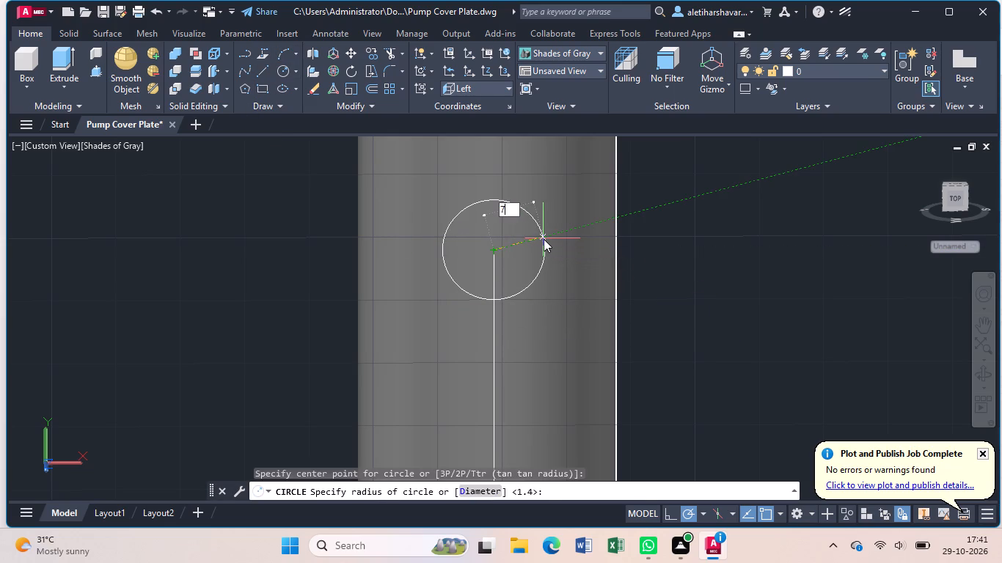
key(period)
key(5)
key(Return)
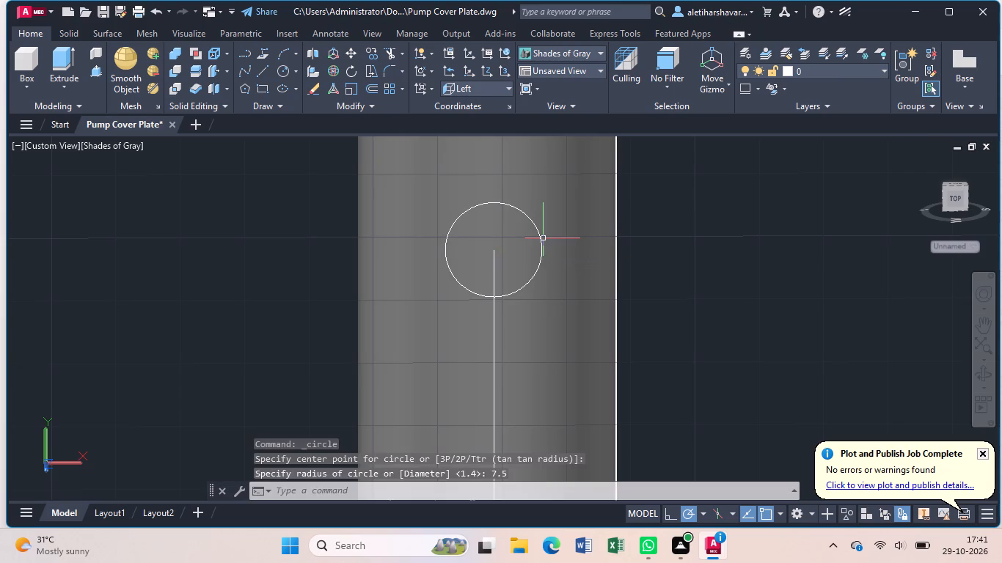
key(c)
key(Return)
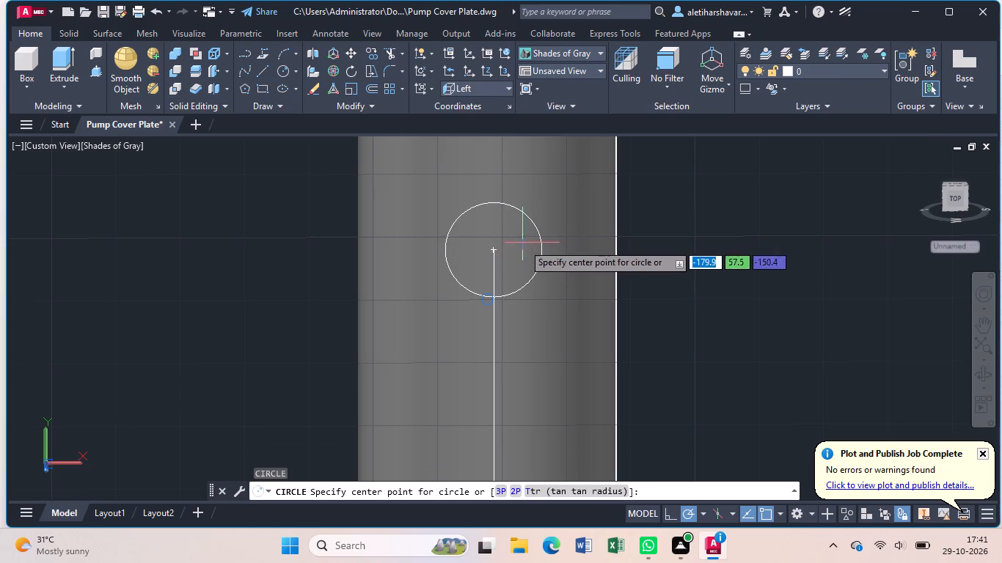
click(497, 253)
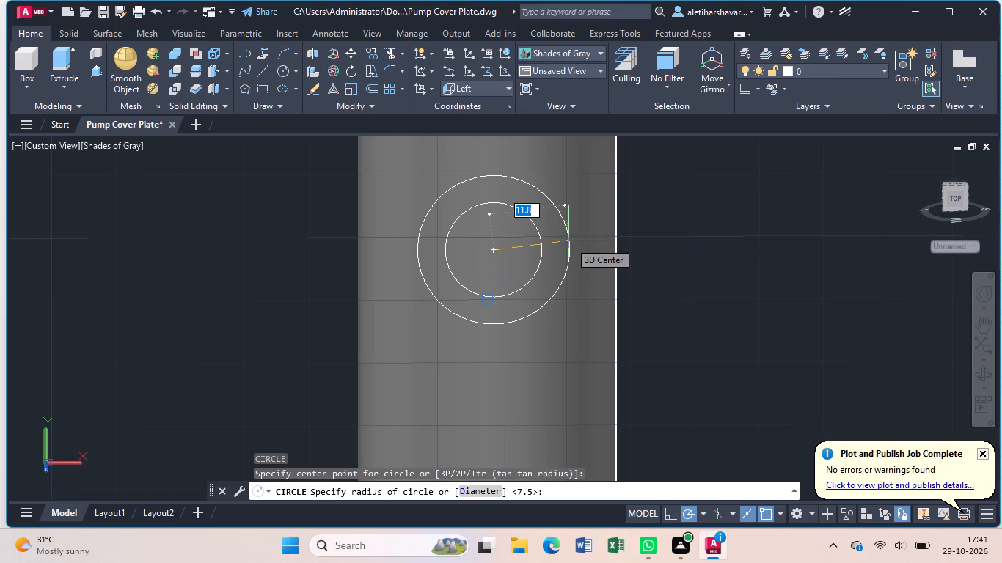
text(14)
key(Return)
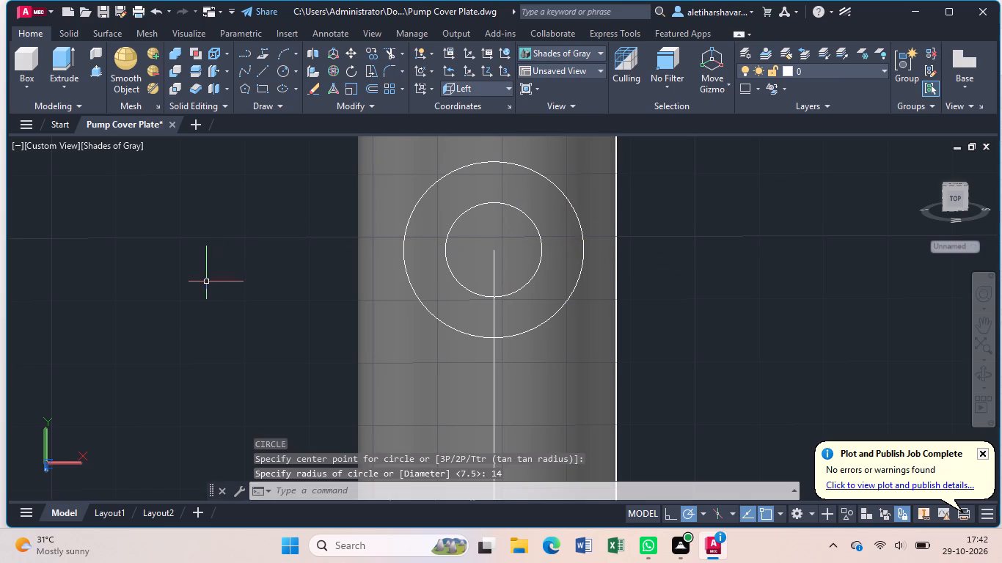
key(Escape)
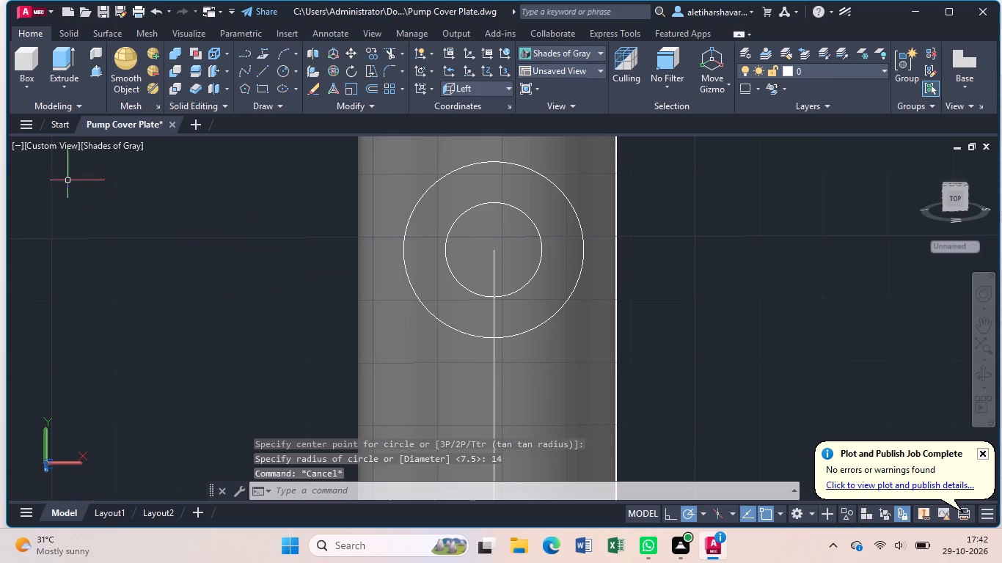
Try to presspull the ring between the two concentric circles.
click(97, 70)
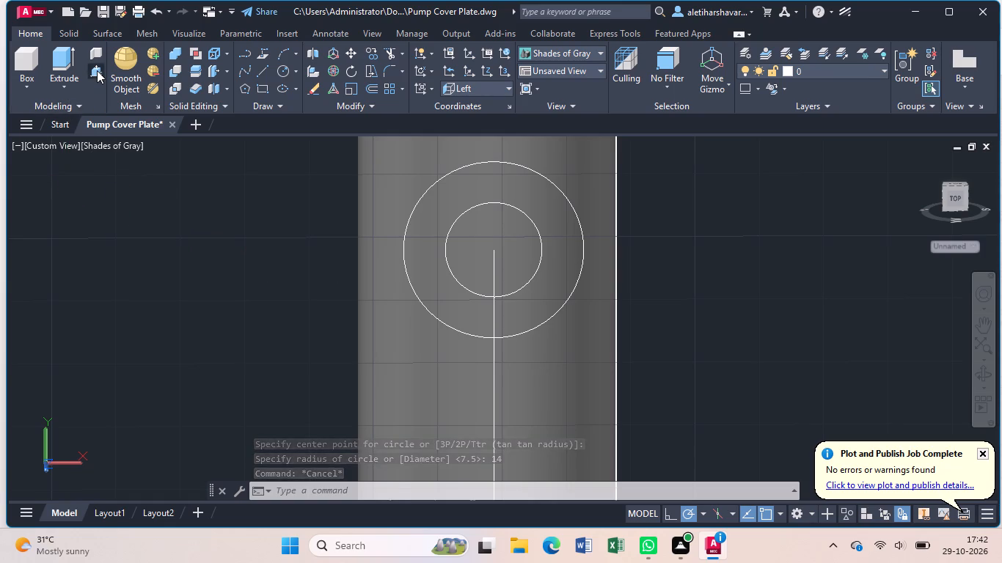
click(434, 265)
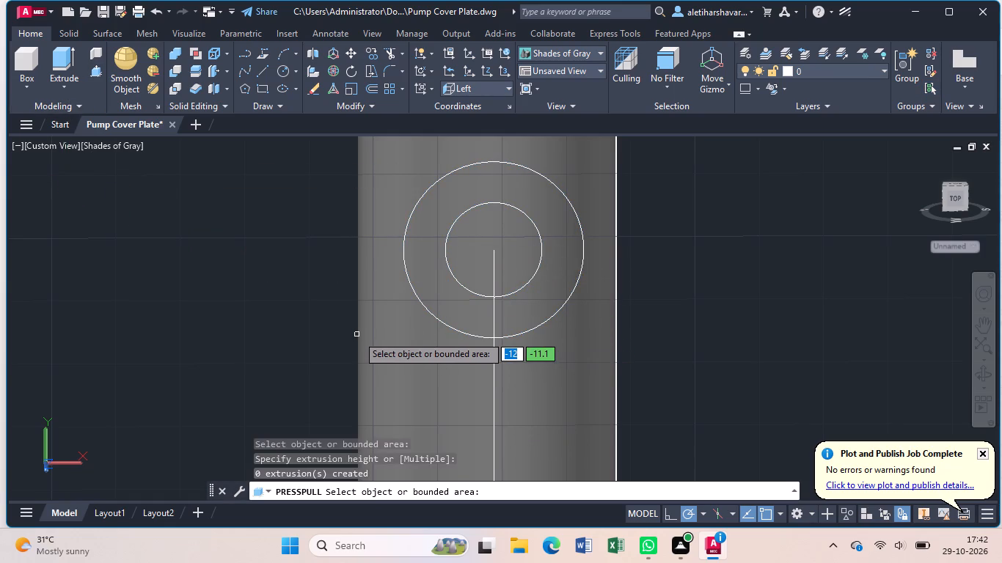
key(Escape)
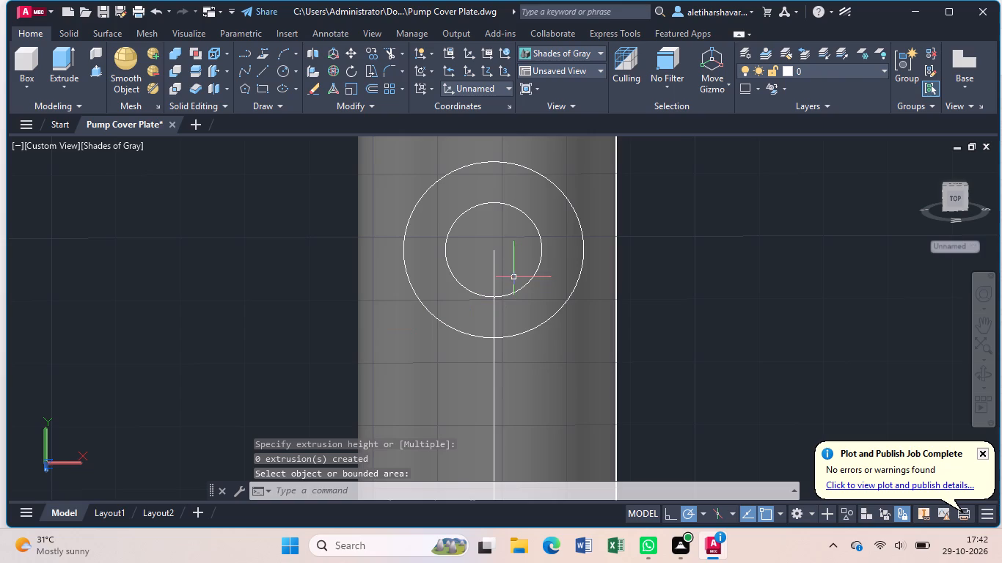
Delete the vertical construction line below the circles' centre.
click(494, 274)
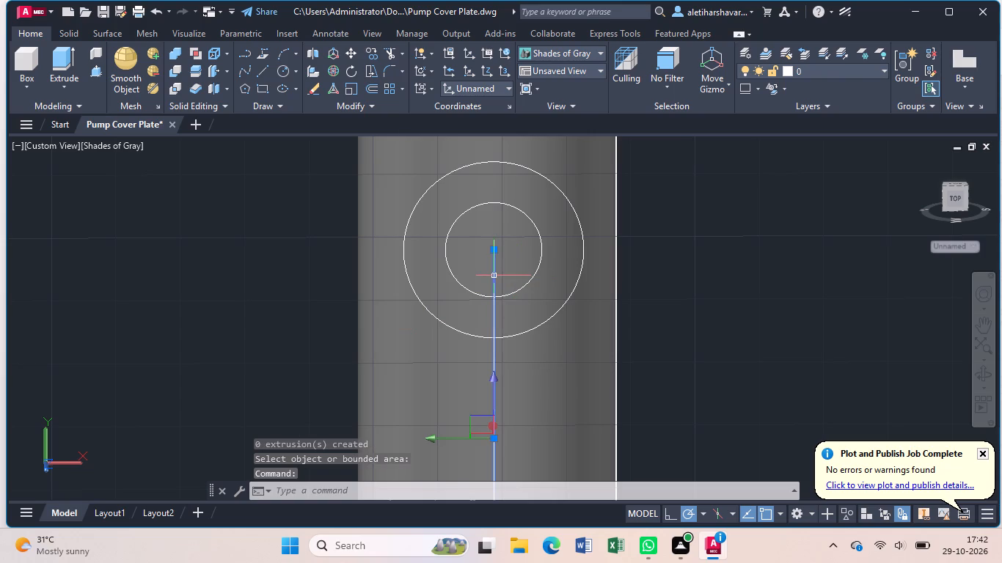
key(Delete)
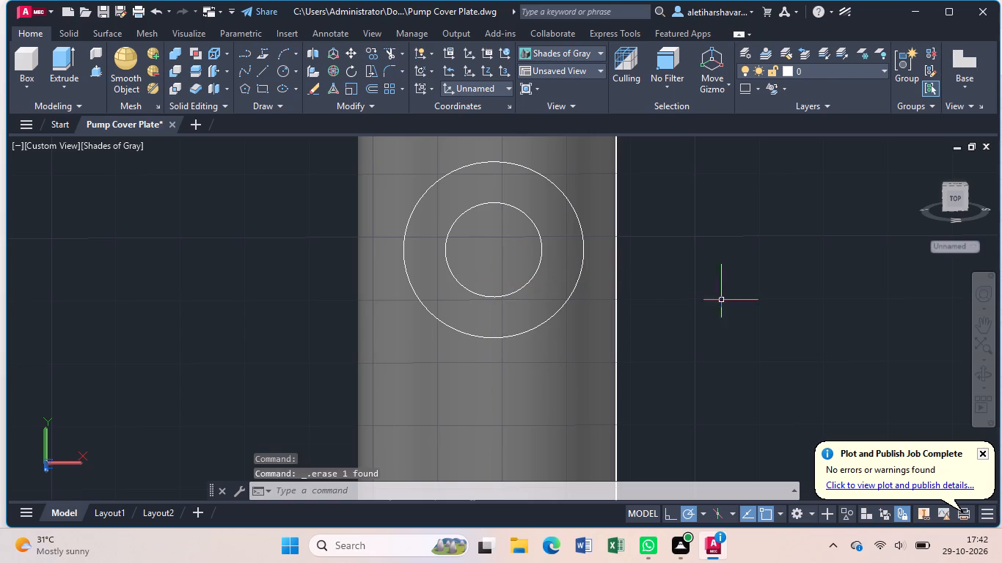
Presspull the ring between the two concentric circles to a height of 28.
click(979, 375)
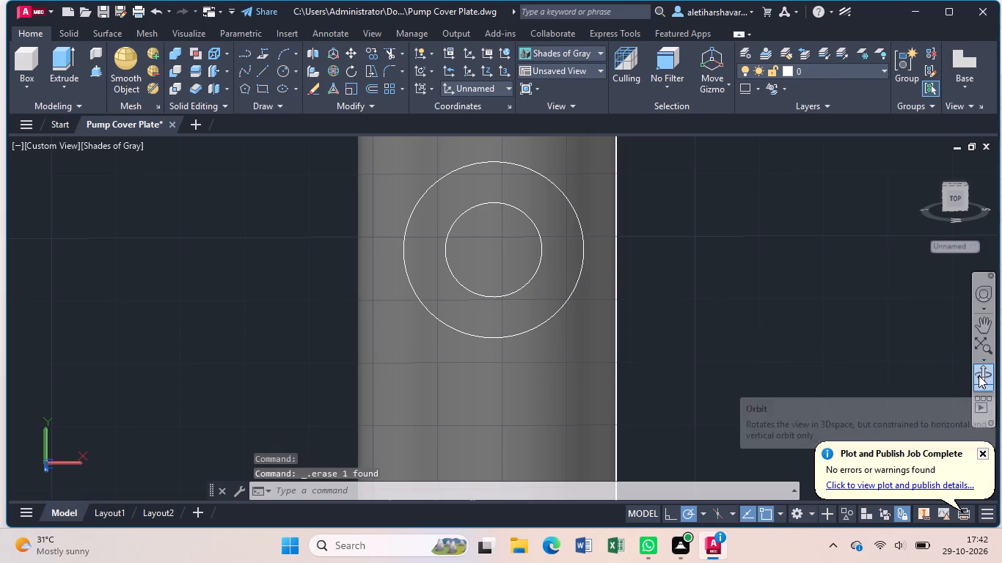
drag(745, 401, 779, 403)
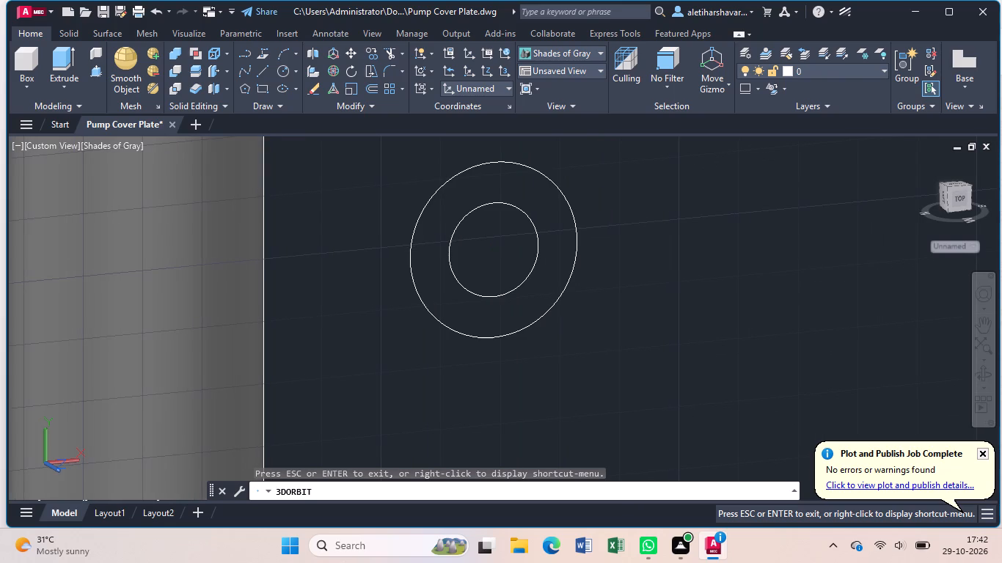
click(94, 70)
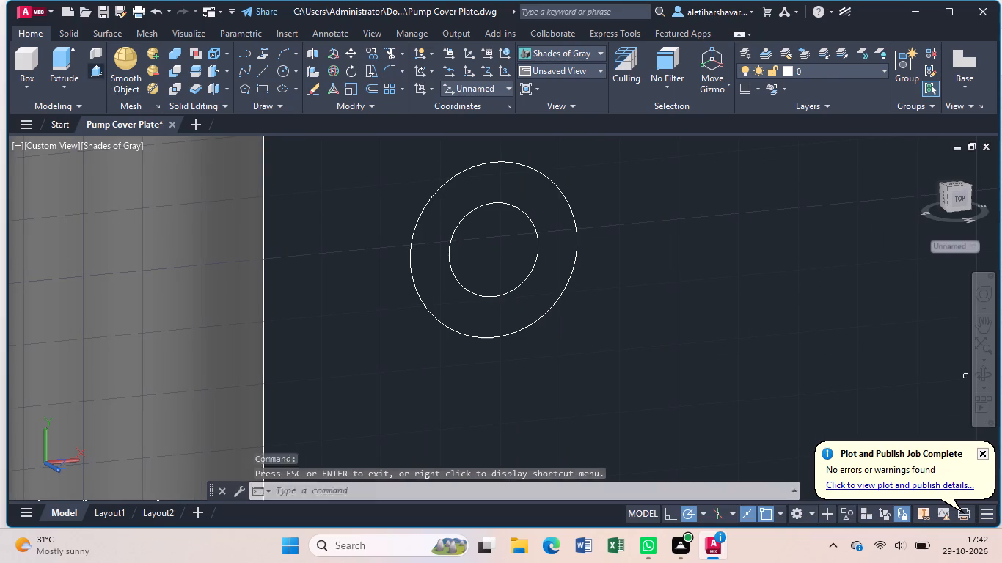
click(486, 321)
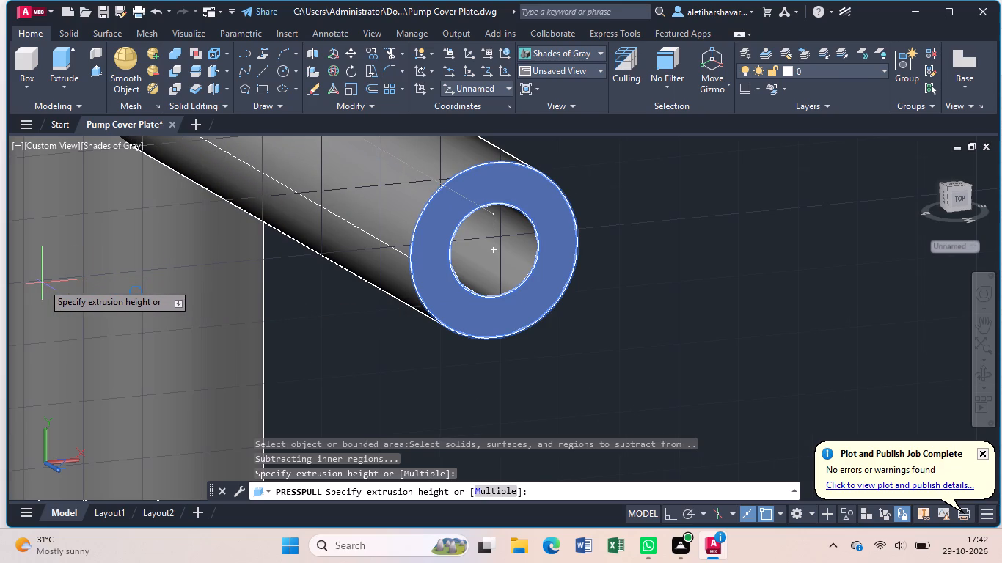
scroll(43, 283, down, 3)
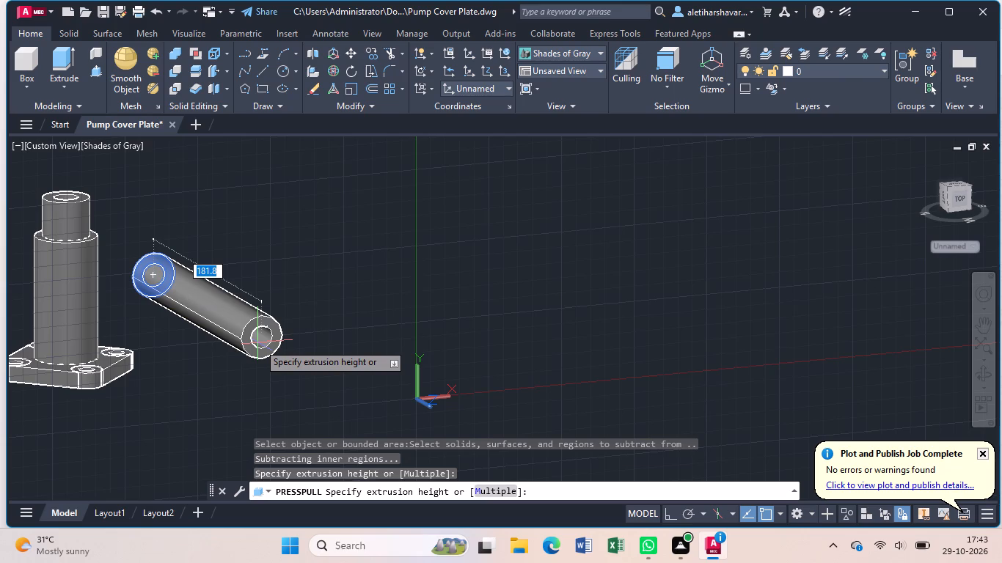
key(2)
key(8)
key(Return)
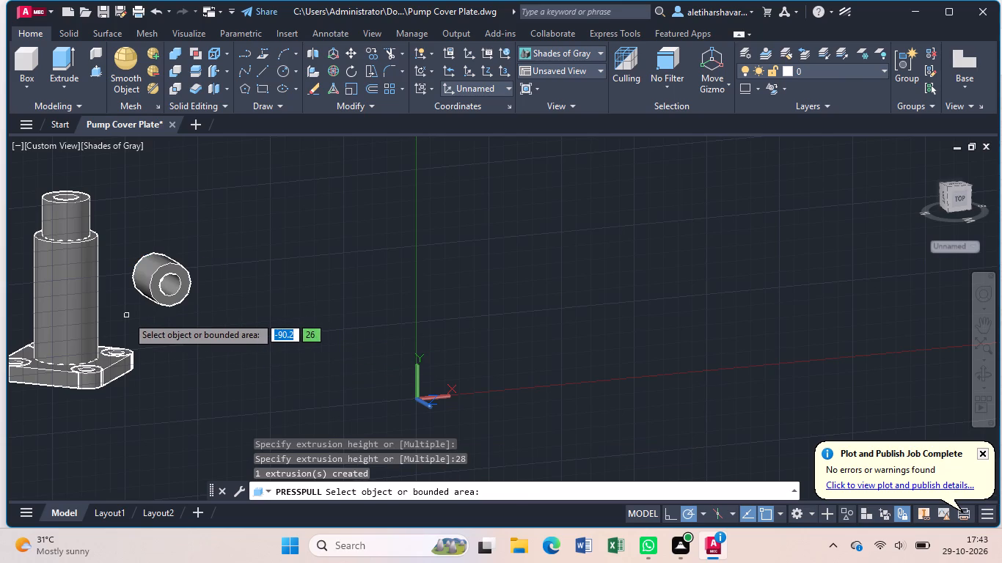
scroll(127, 318, up, 2)
middle_drag(156, 334, 216, 345)
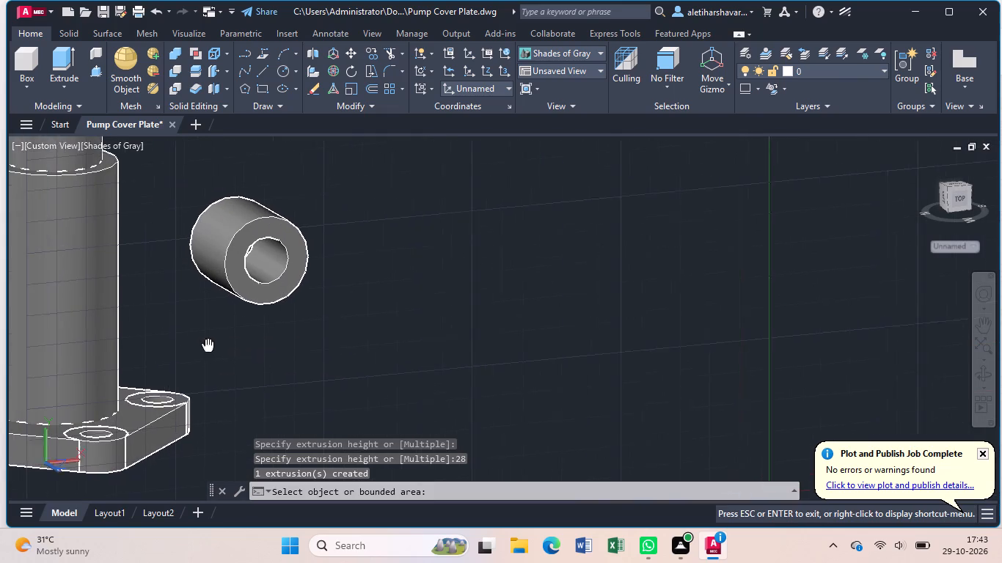
middle_drag(216, 345, 299, 350)
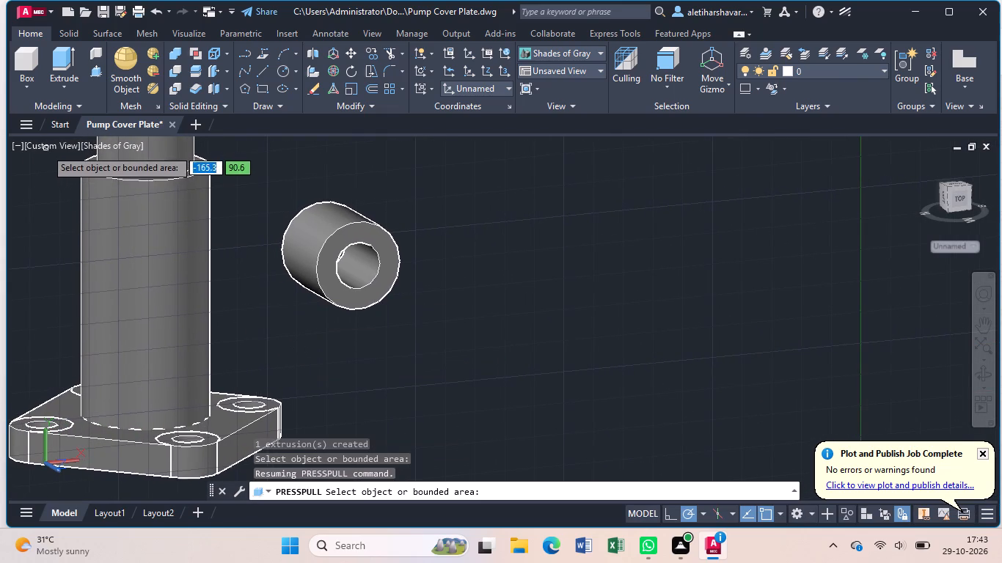
key(Escape)
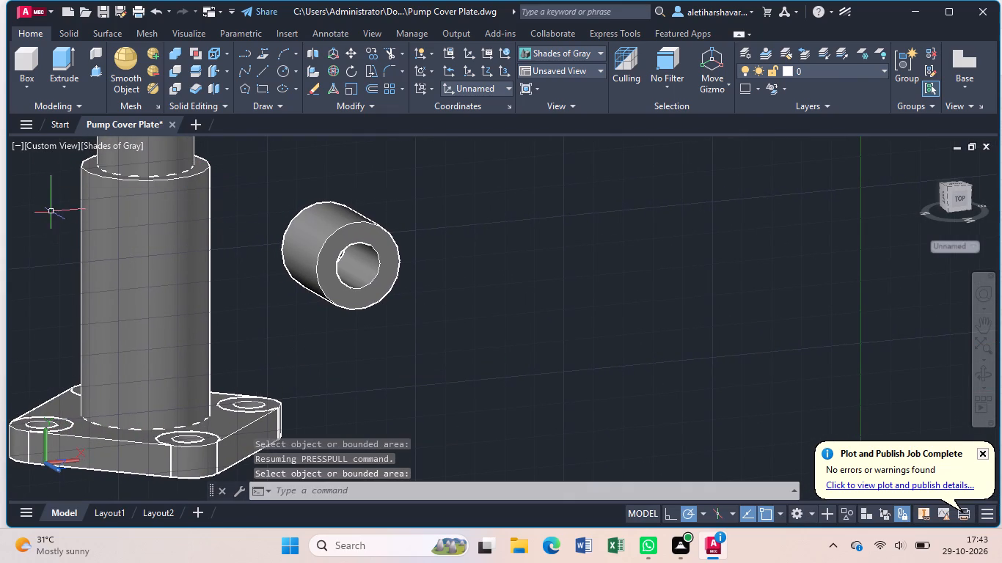
In the Back view, draw a vertical line 60 long upward from where the large cylinder's right edge meets the base plate.
click(60, 144)
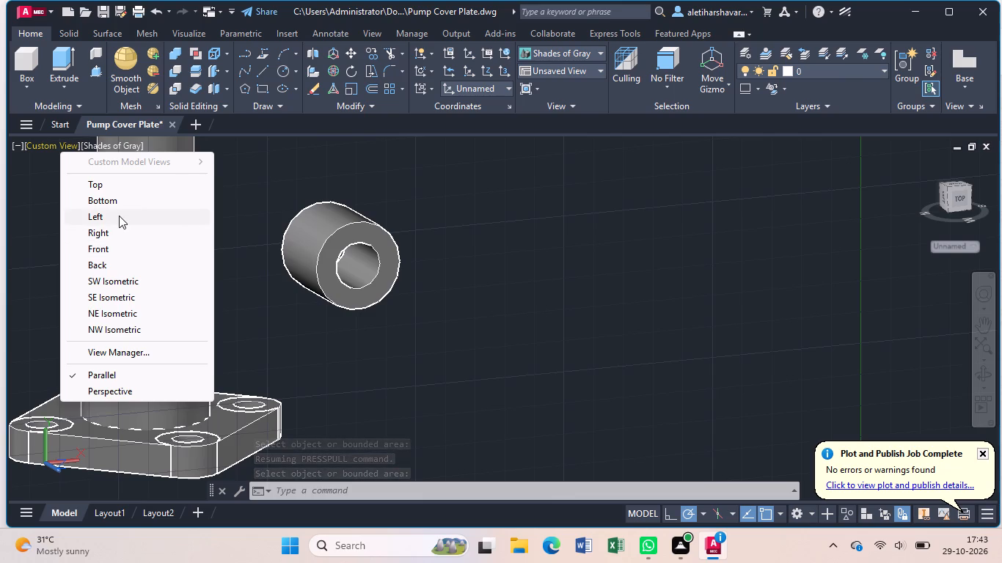
click(119, 216)
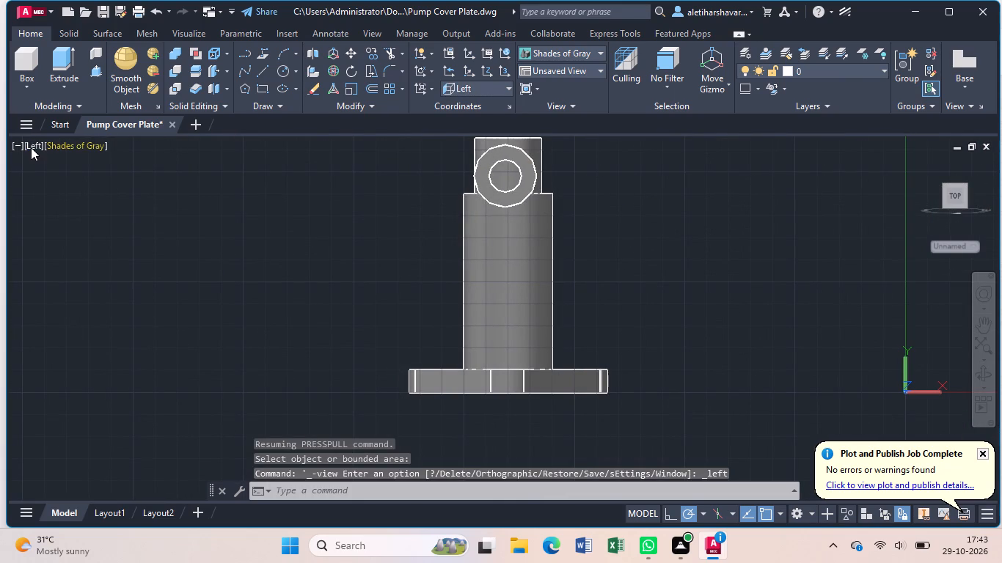
click(32, 145)
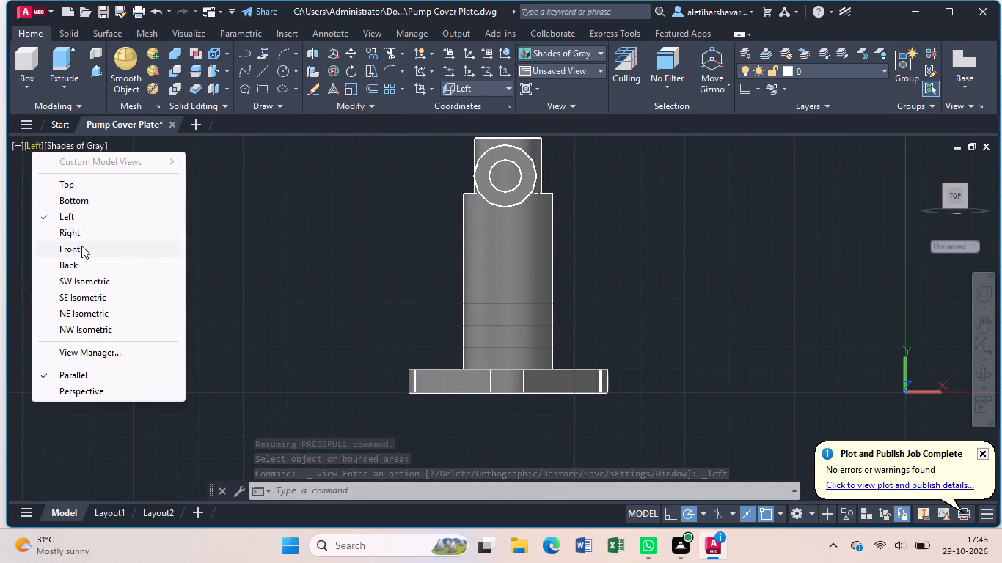
click(82, 247)
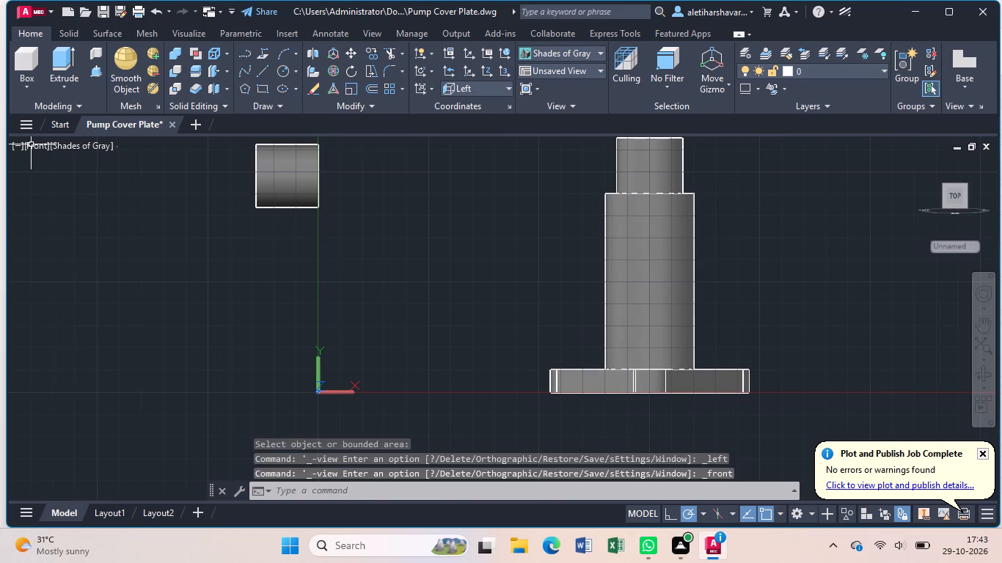
click(32, 142)
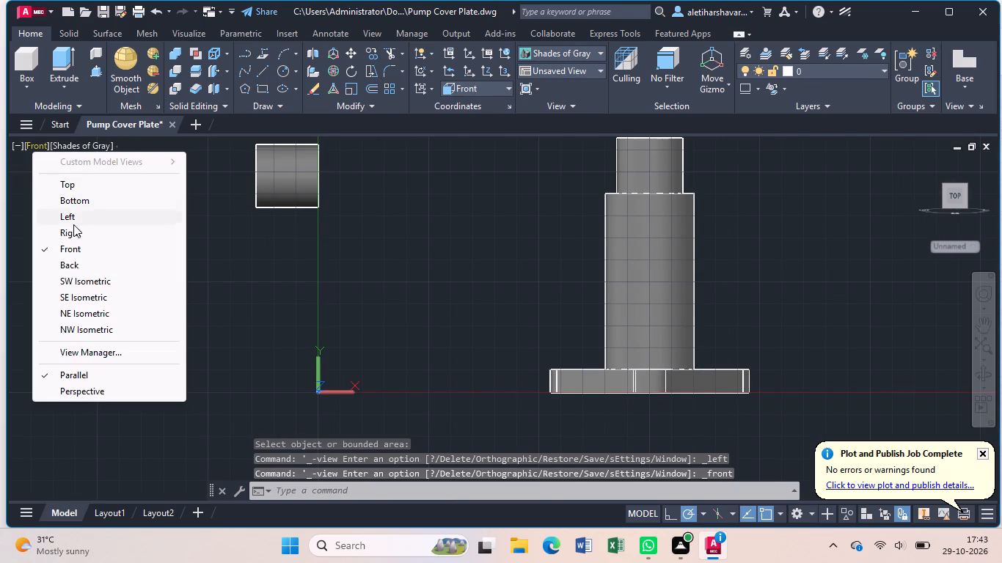
click(81, 262)
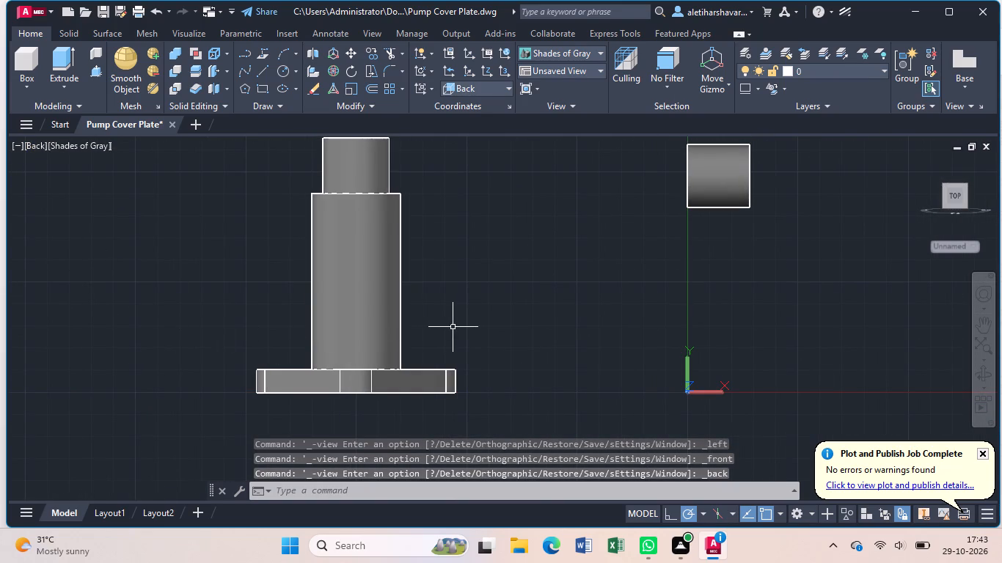
middle_drag(455, 327, 393, 363)
key(l)
key(Return)
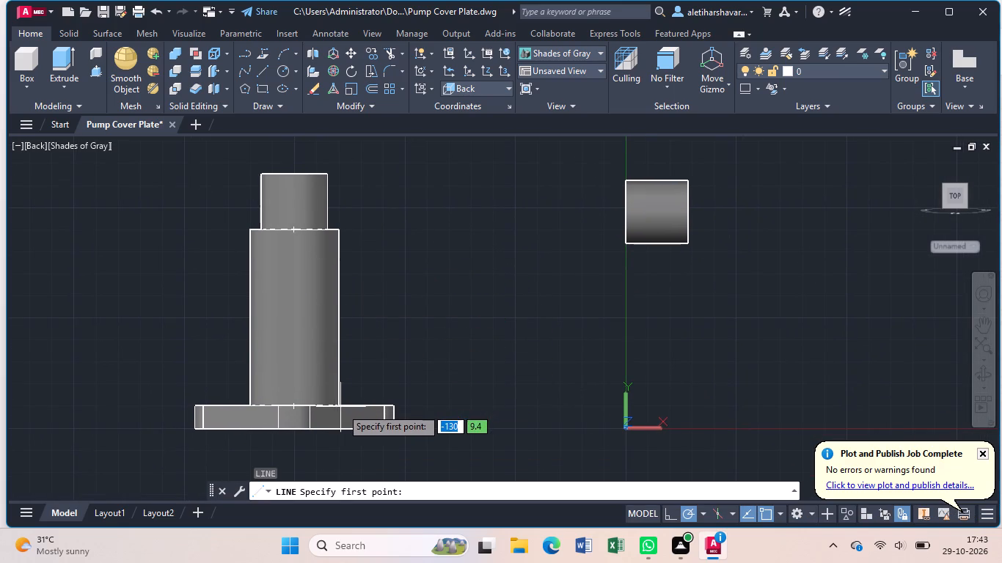
scroll(329, 400, up, 2)
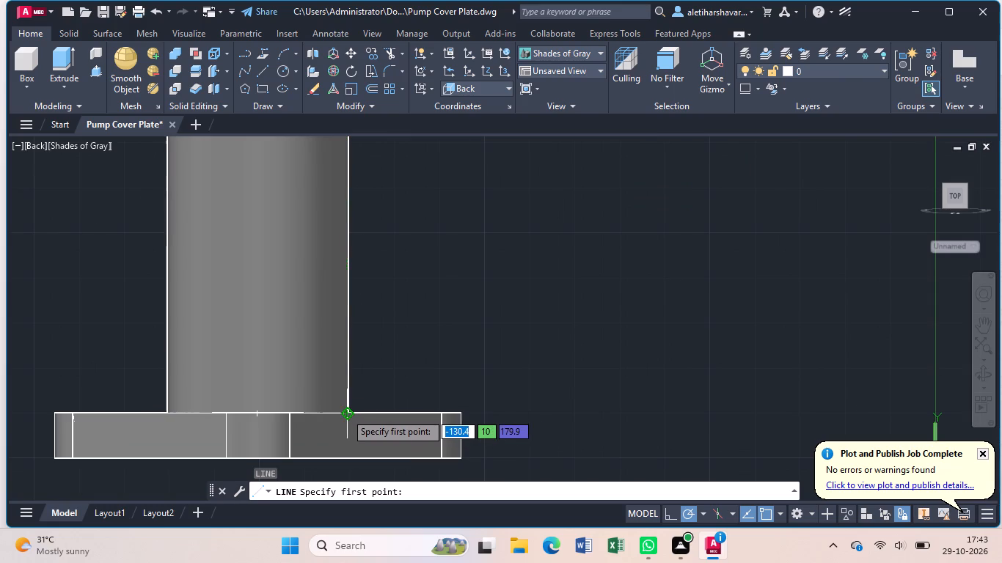
click(345, 413)
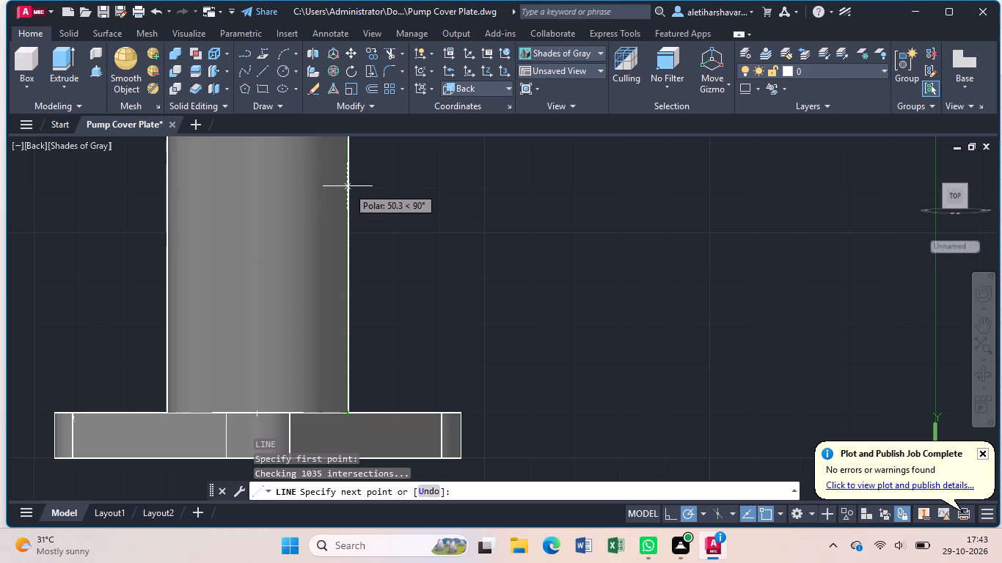
text(60)
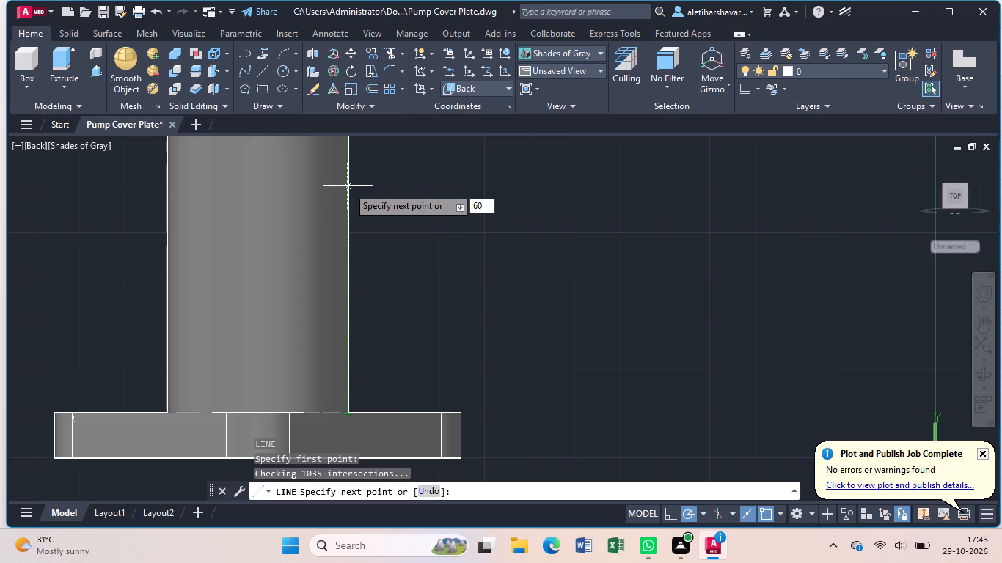
key(Return)
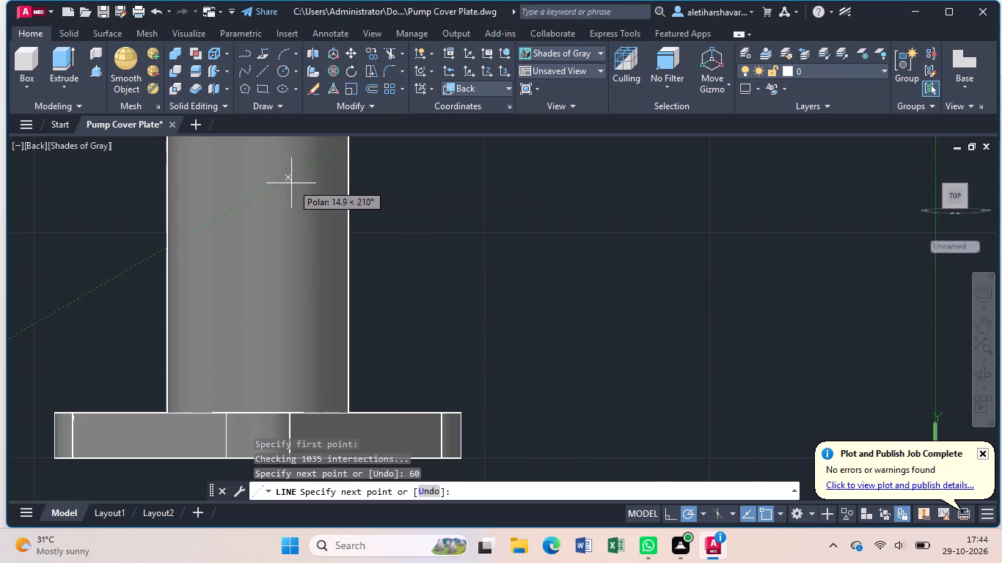
Continue the line horizontally 20 from the vertical segment's upper end toward the cylinder's axis, and finish it there.
scroll(246, 155, down, 1)
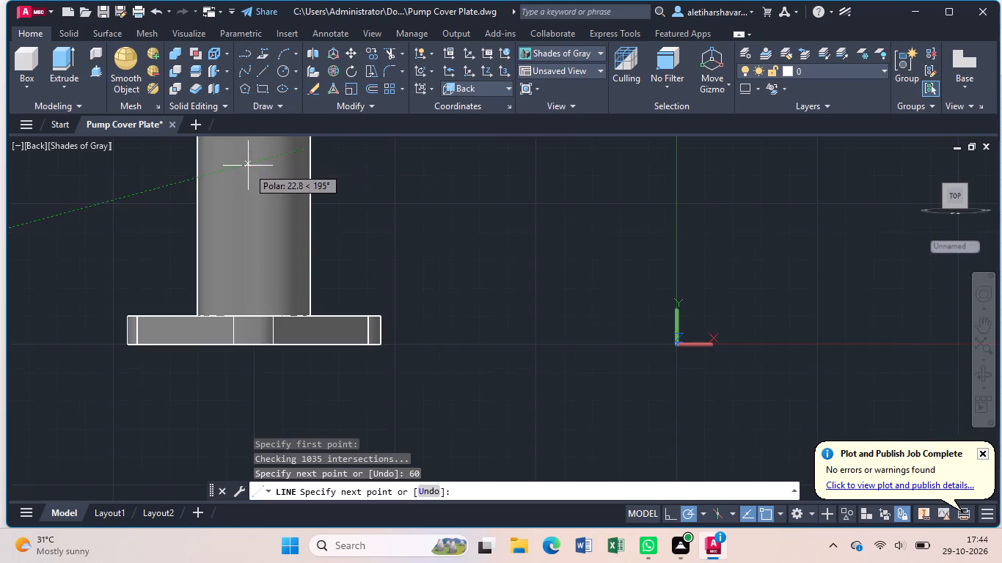
scroll(249, 169, down, 1)
middle_drag(254, 188, 257, 334)
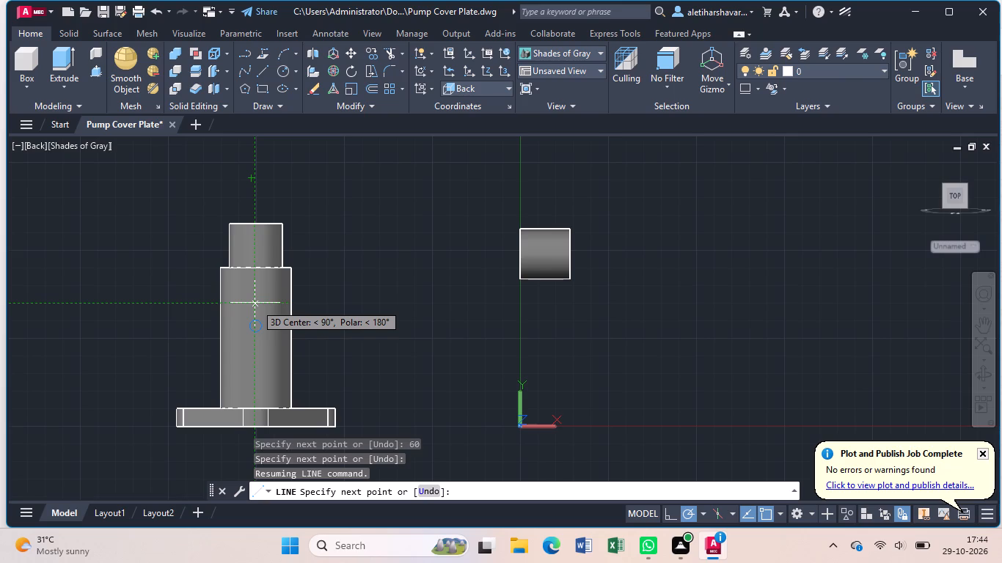
key(2)
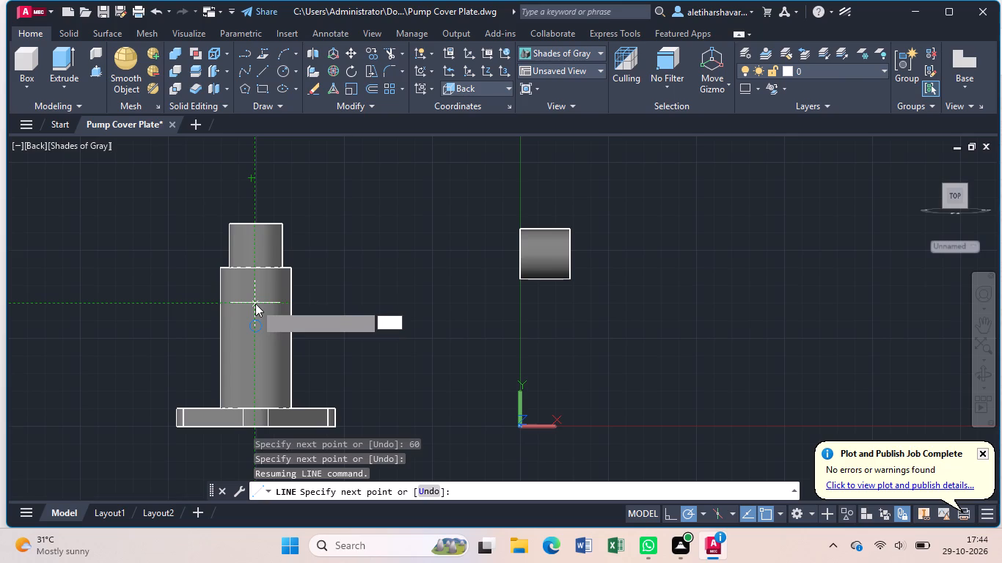
key(0)
key(Return)
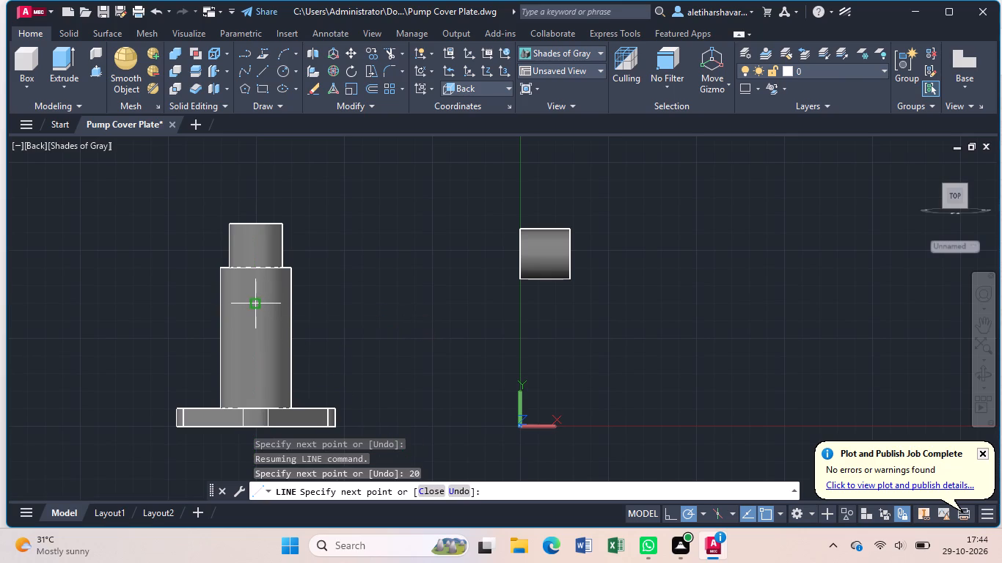
key(Escape)
Draw two concentric circles of radius 15 and 7.5 centred on the horizontal line's end at the cylinder's axis.
key(c)
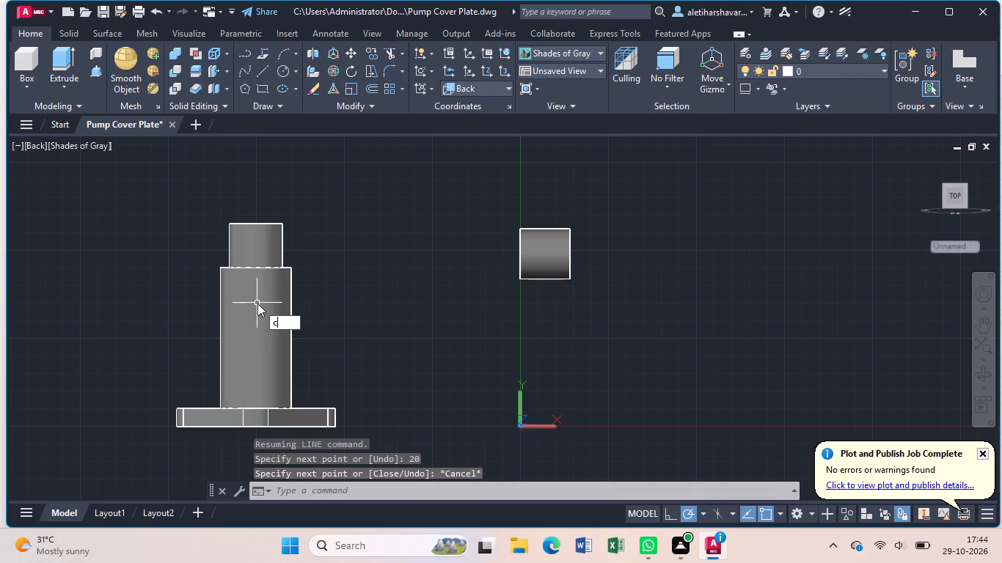
key(Return)
click(257, 303)
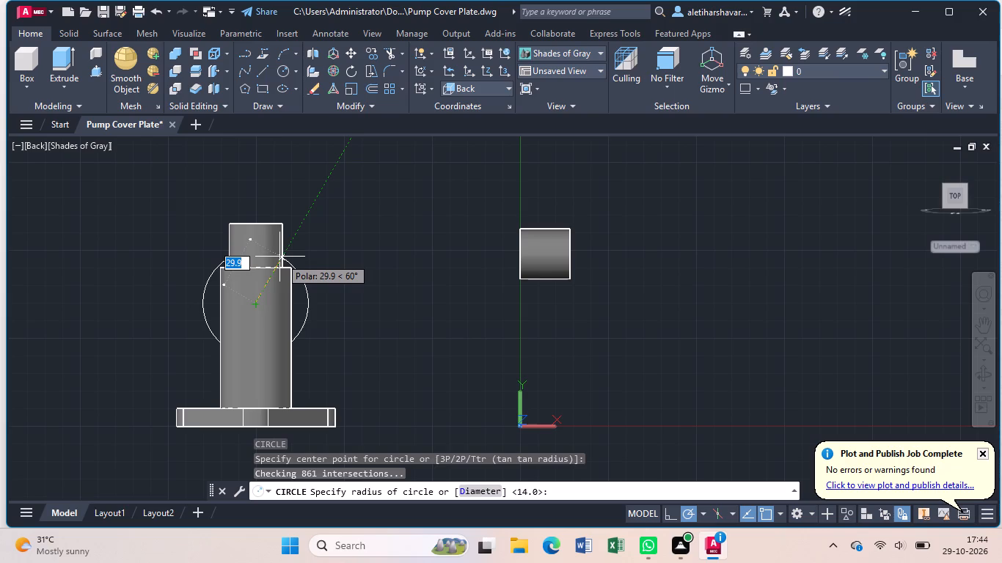
key(1)
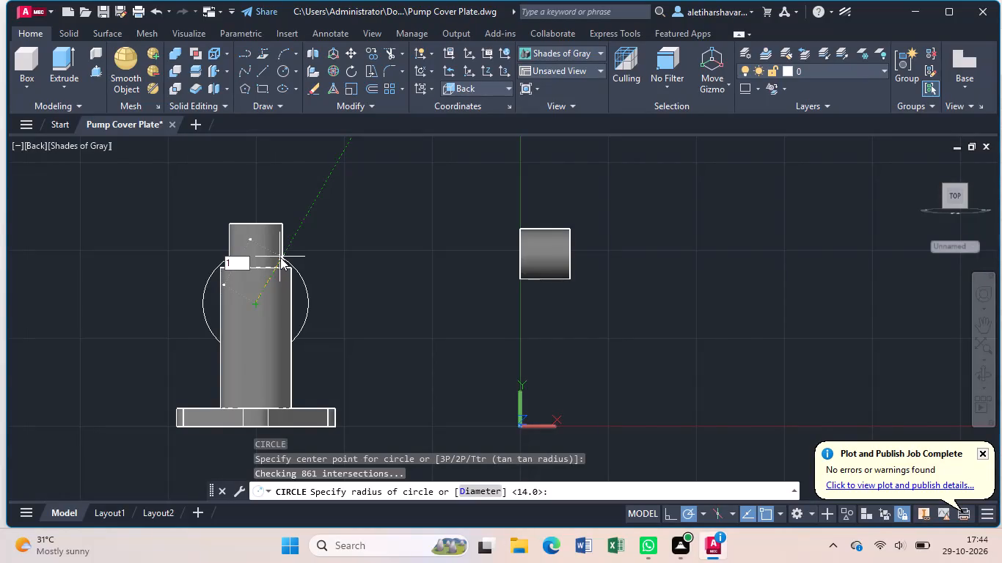
key(5)
key(Return)
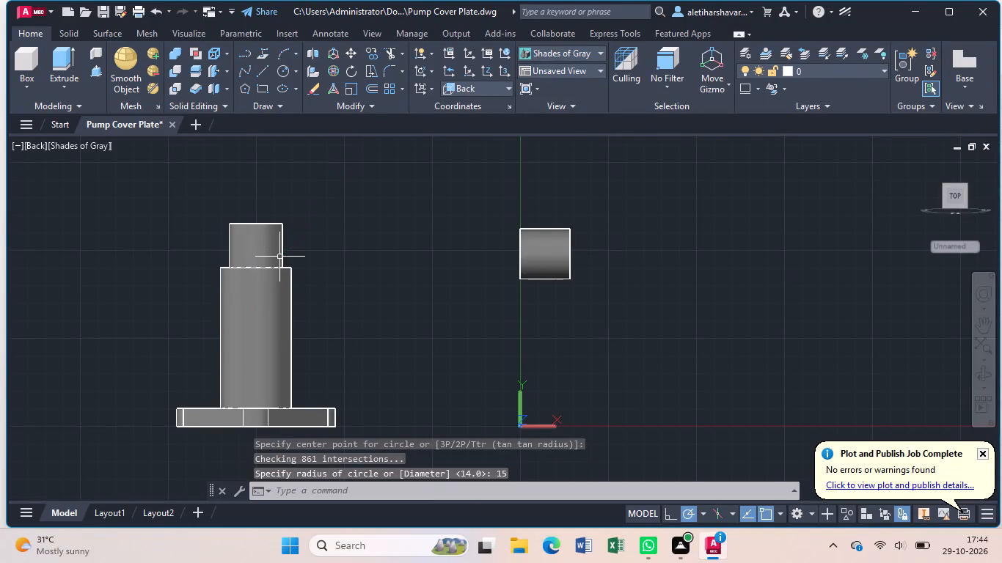
key(c)
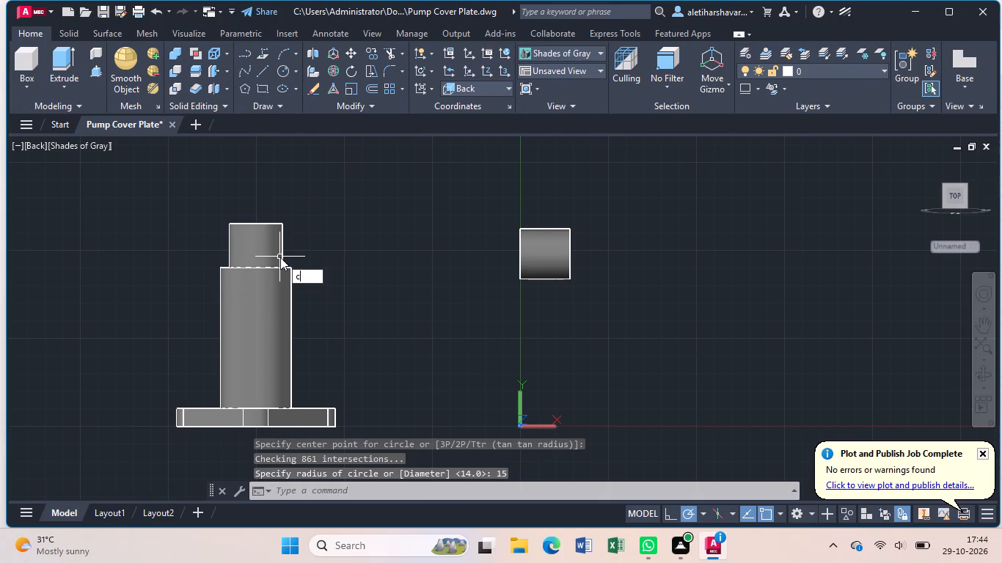
key(Return)
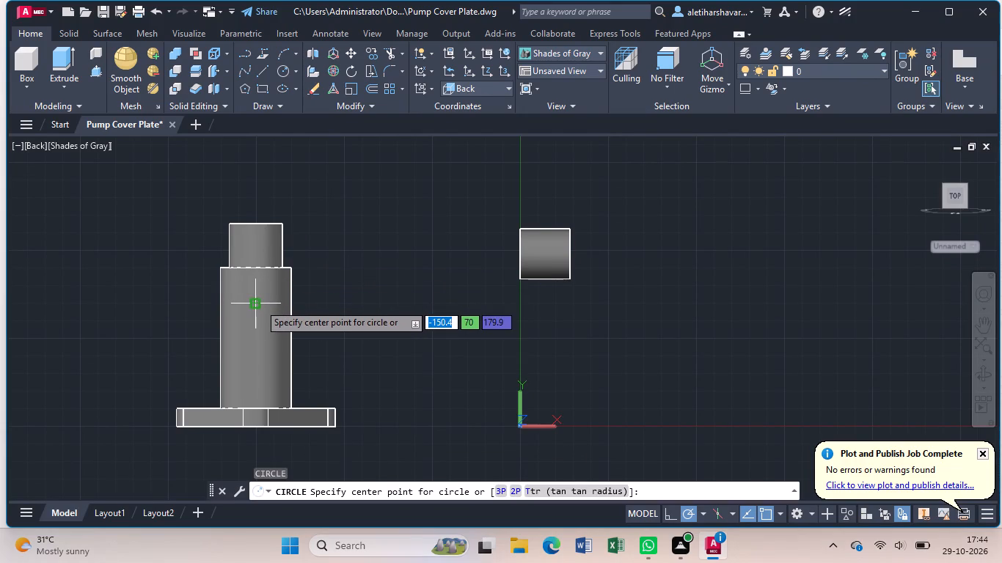
click(260, 303)
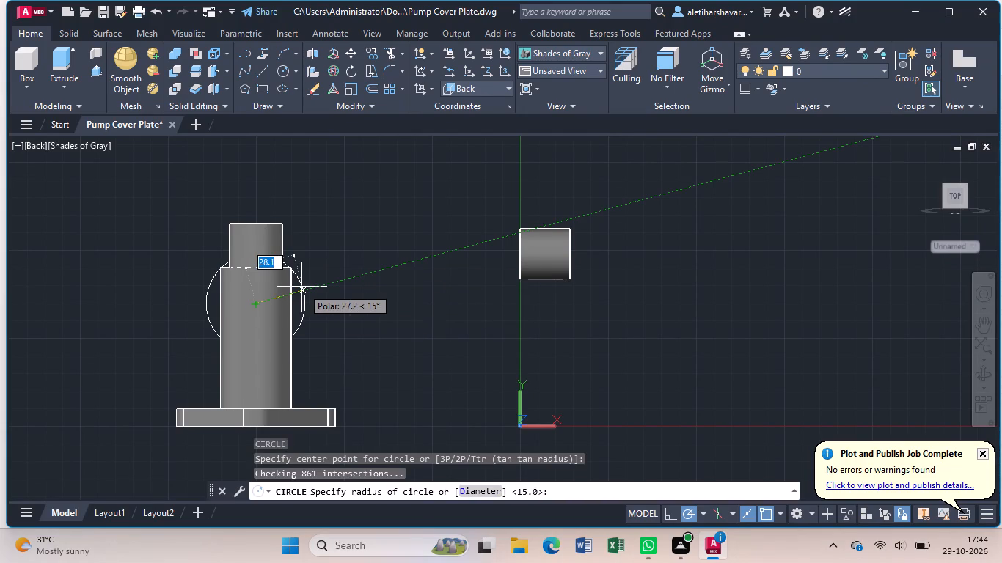
key(7)
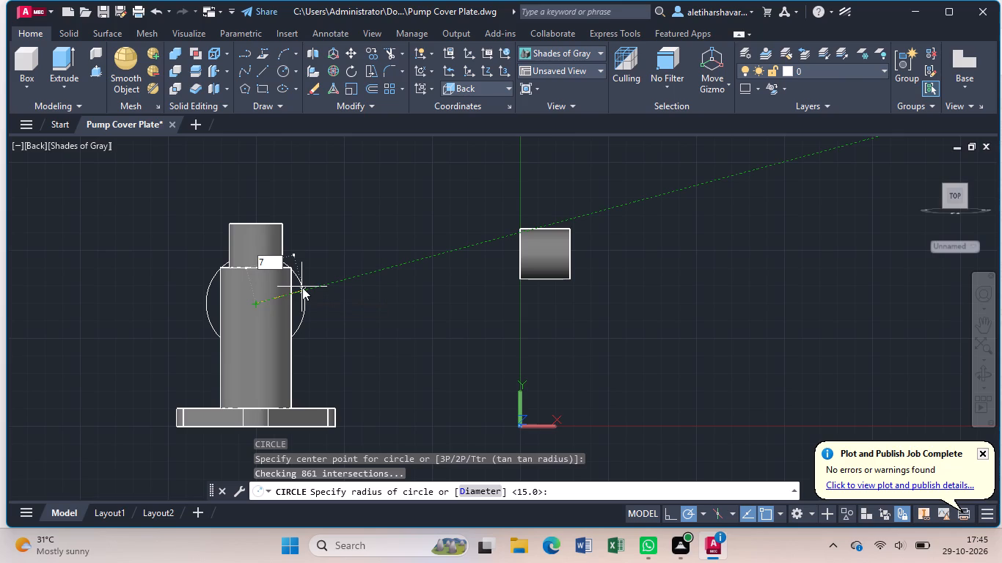
key(period)
key(5)
key(Return)
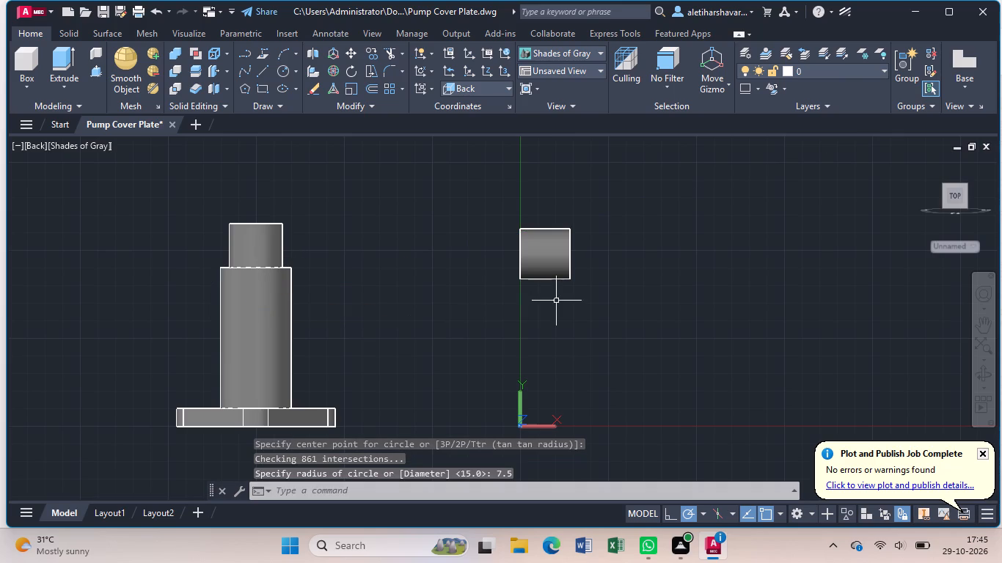
Switch to the Front view and display the model in the 2D Wireframe visual style.
click(34, 144)
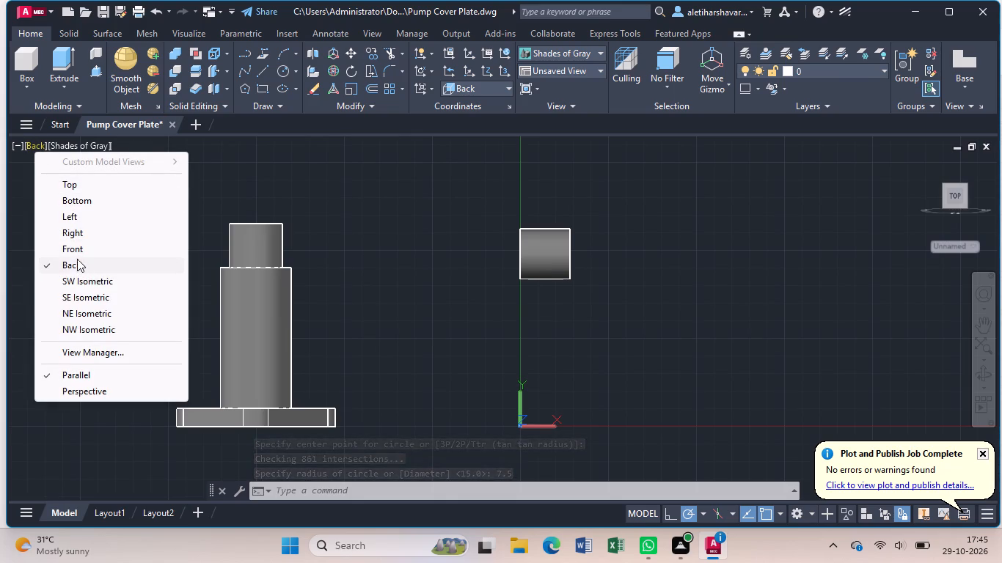
click(78, 249)
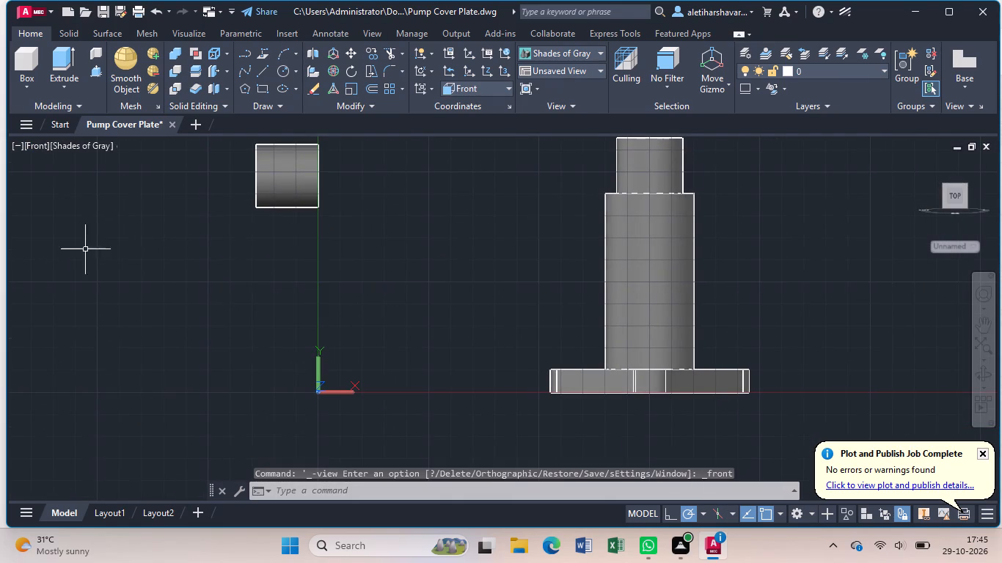
middle_drag(604, 313, 392, 358)
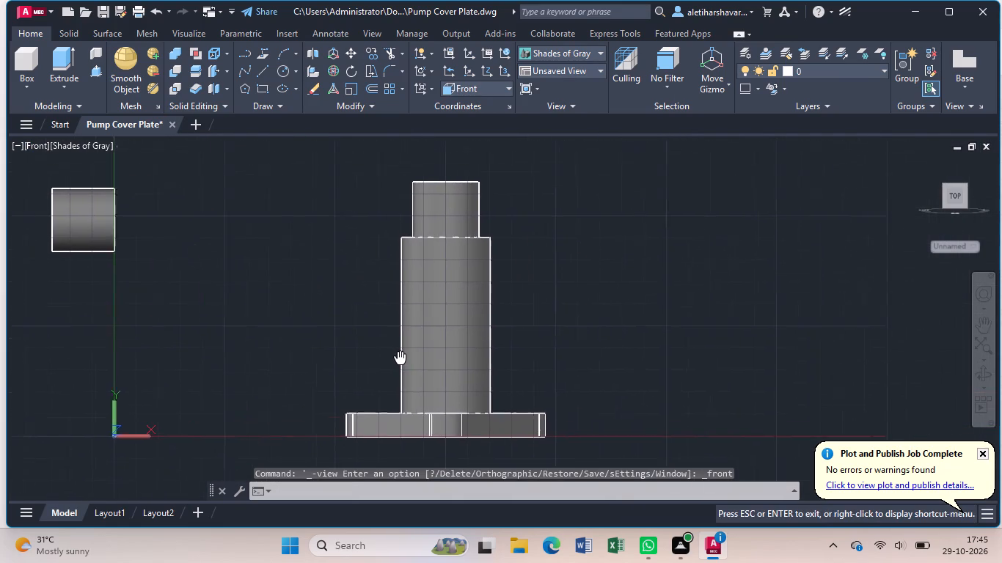
middle_drag(392, 358, 266, 386)
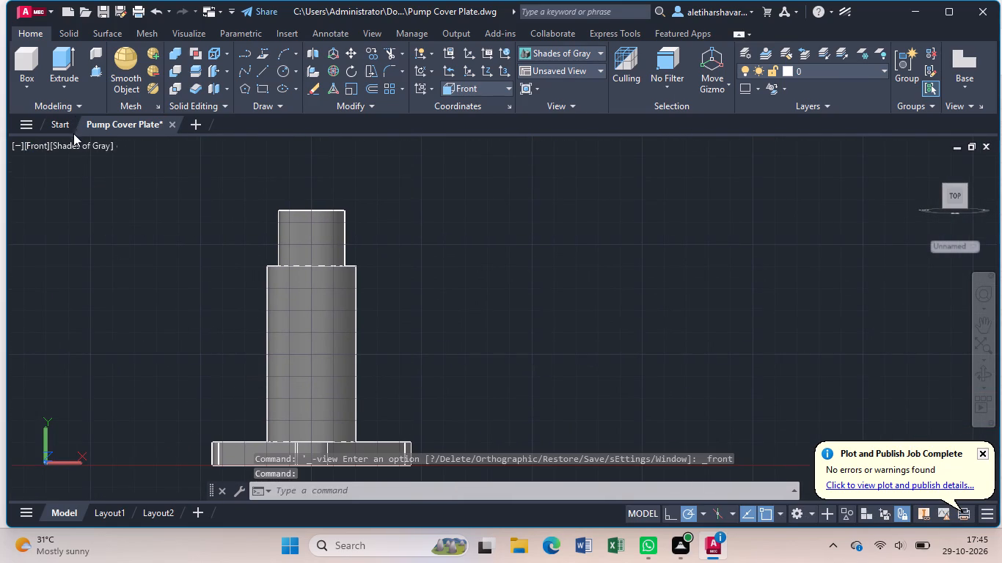
click(79, 144)
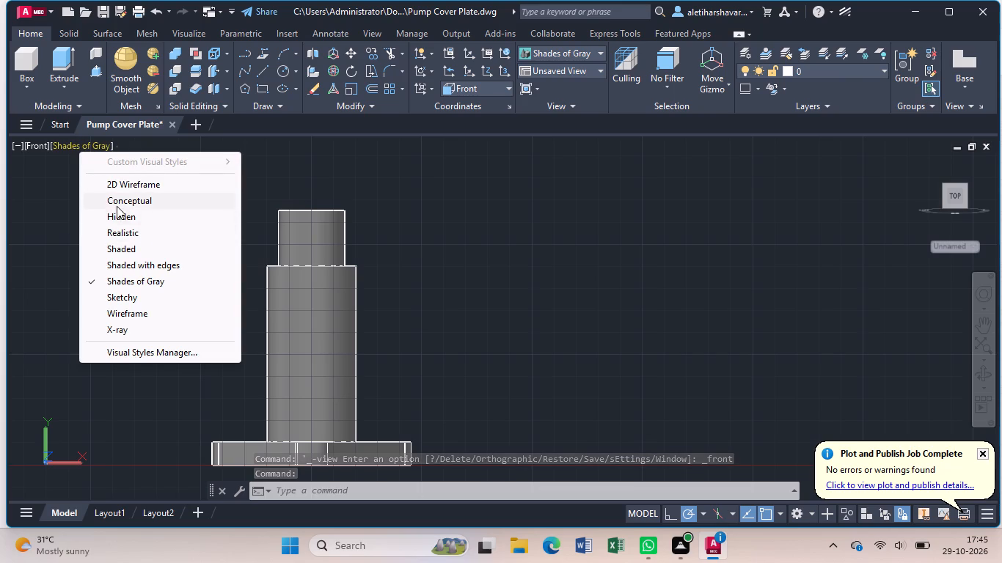
click(133, 181)
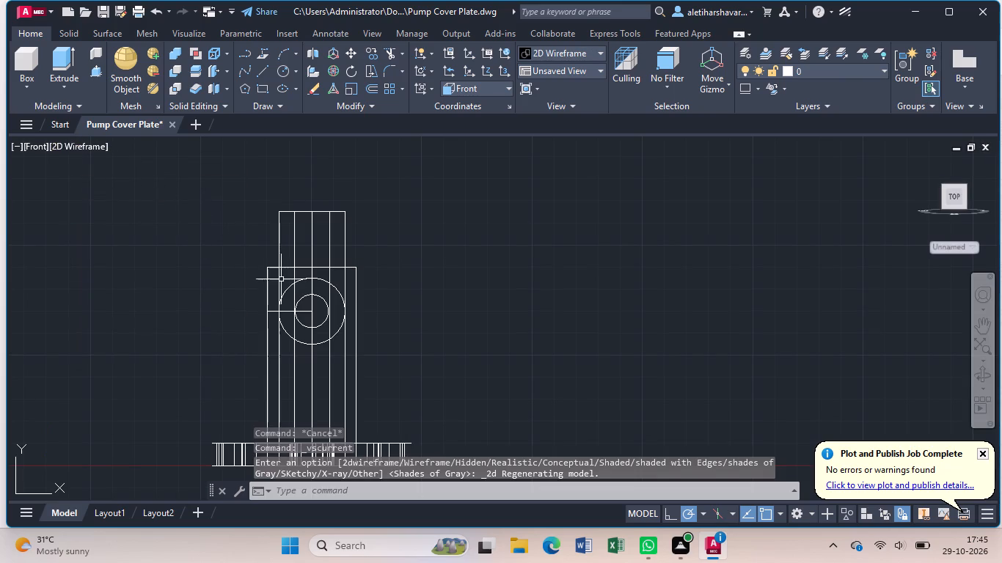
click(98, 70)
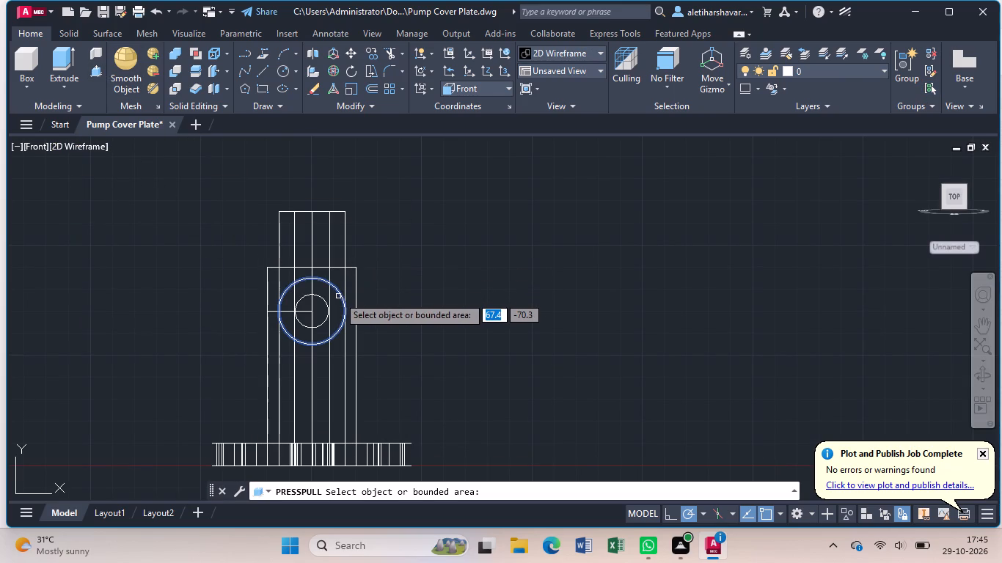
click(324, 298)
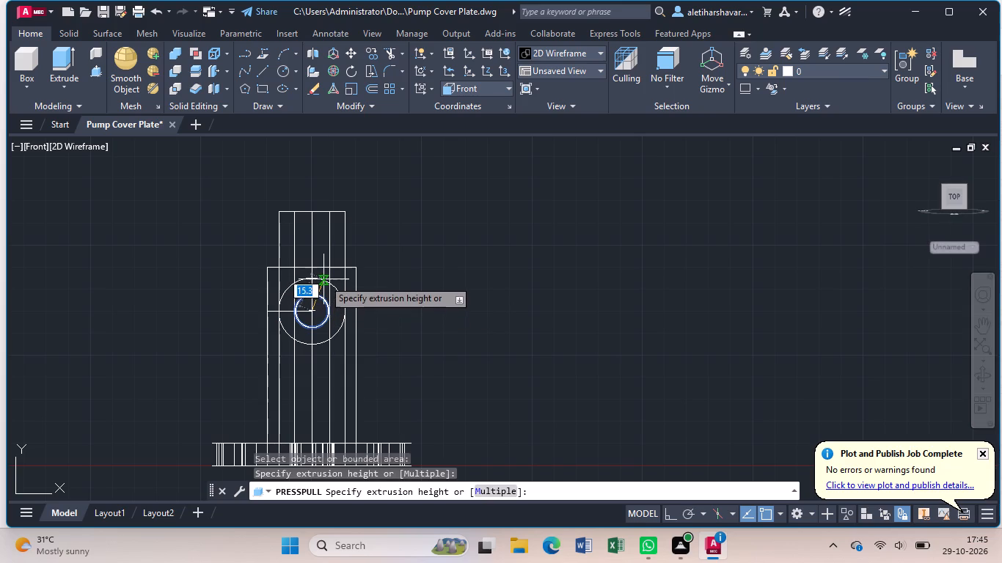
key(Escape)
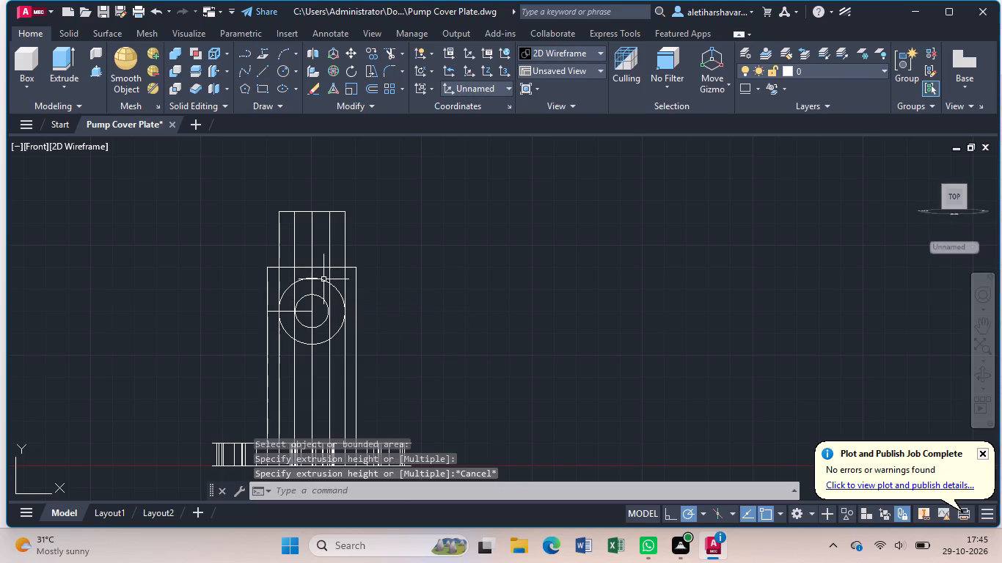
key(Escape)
Erase the horizontal construction line that ends at the centre of the concentric circles.
scroll(321, 303, up, 2)
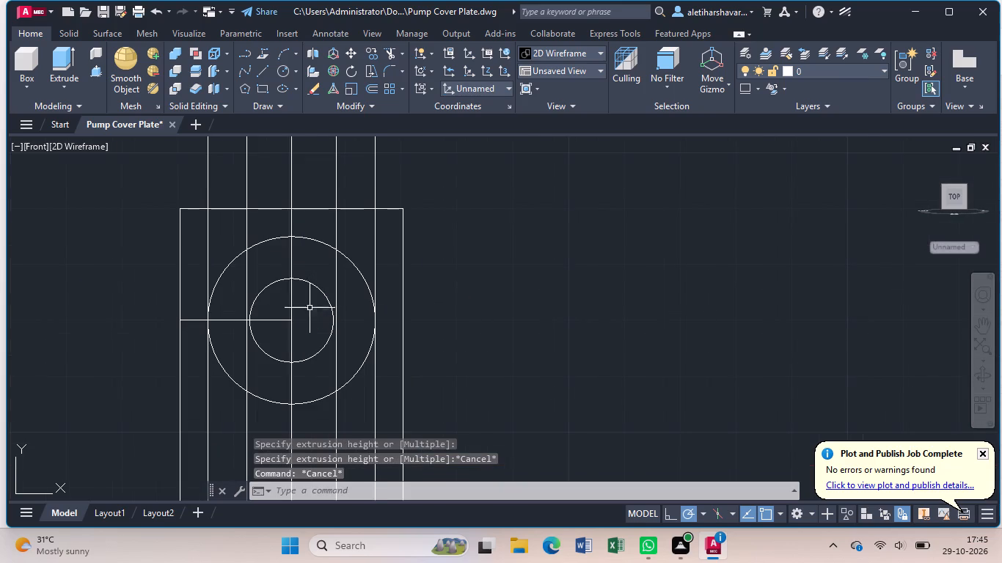
click(265, 320)
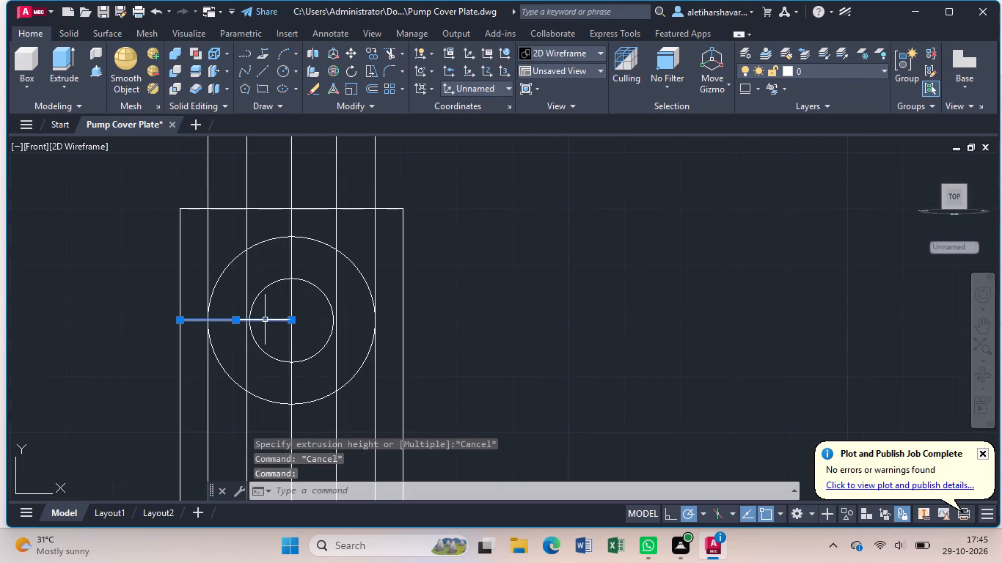
key(Delete)
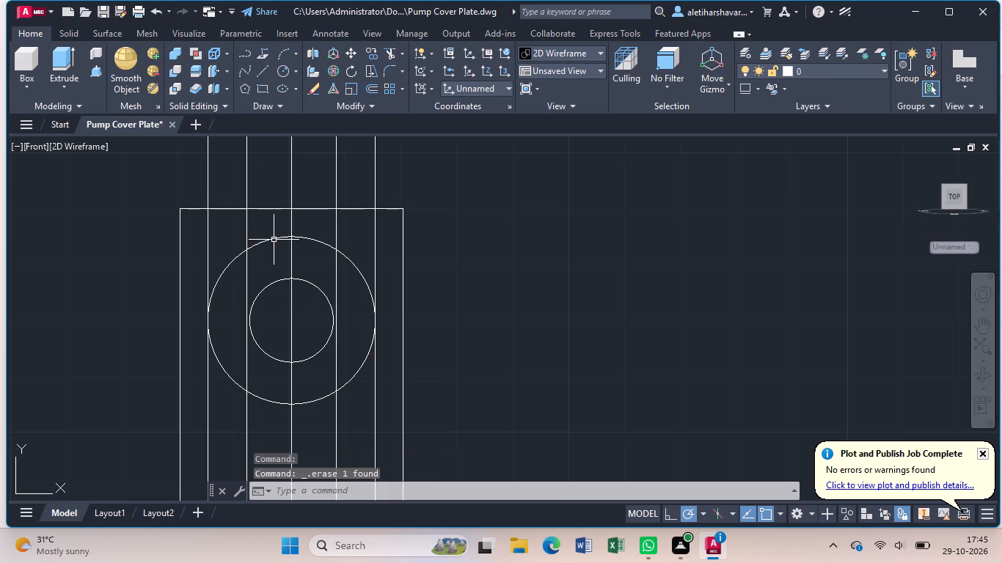
Copy the two concentric circles from their common centre to two free spots beside the cylinder.
click(271, 239)
click(276, 283)
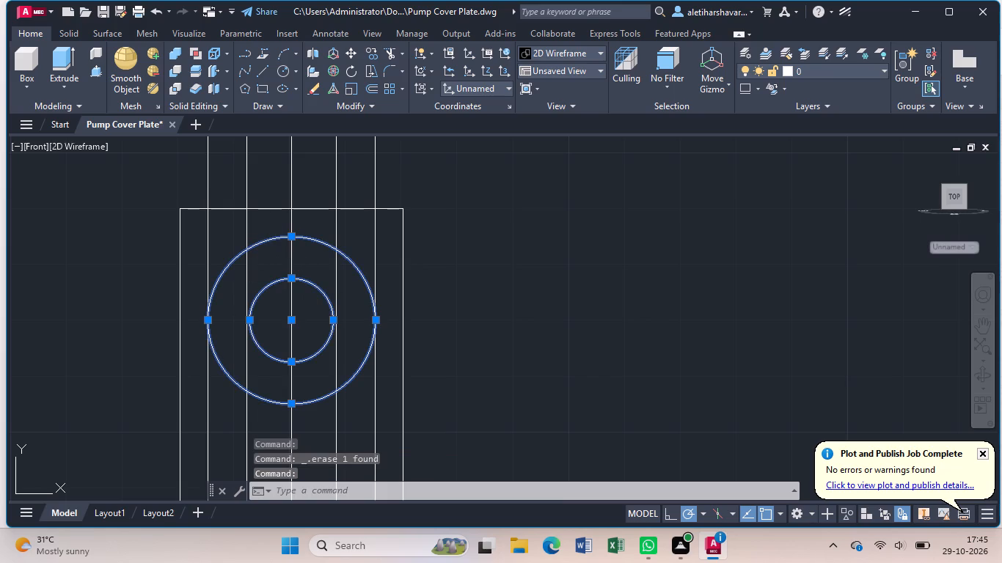
key(c)
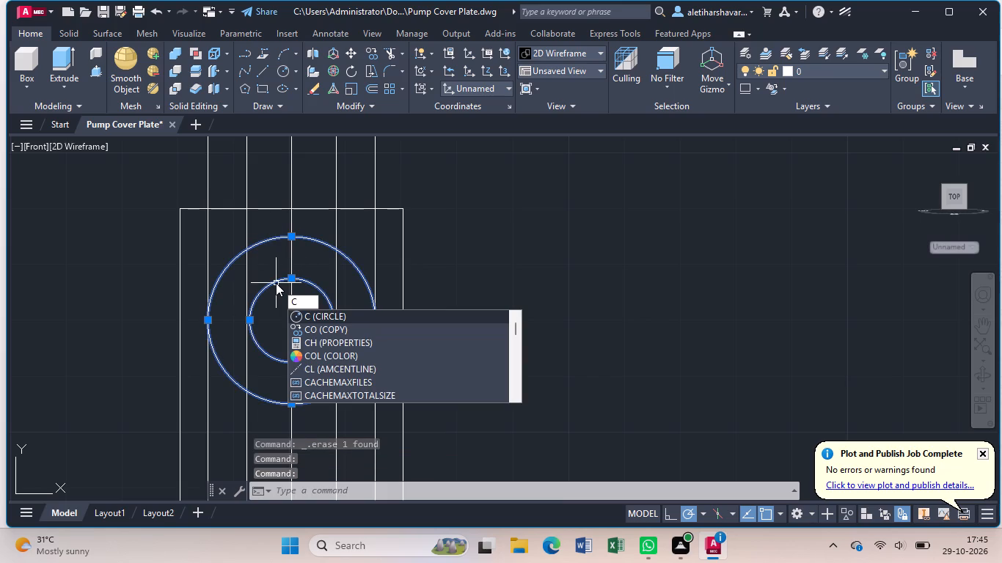
key(o)
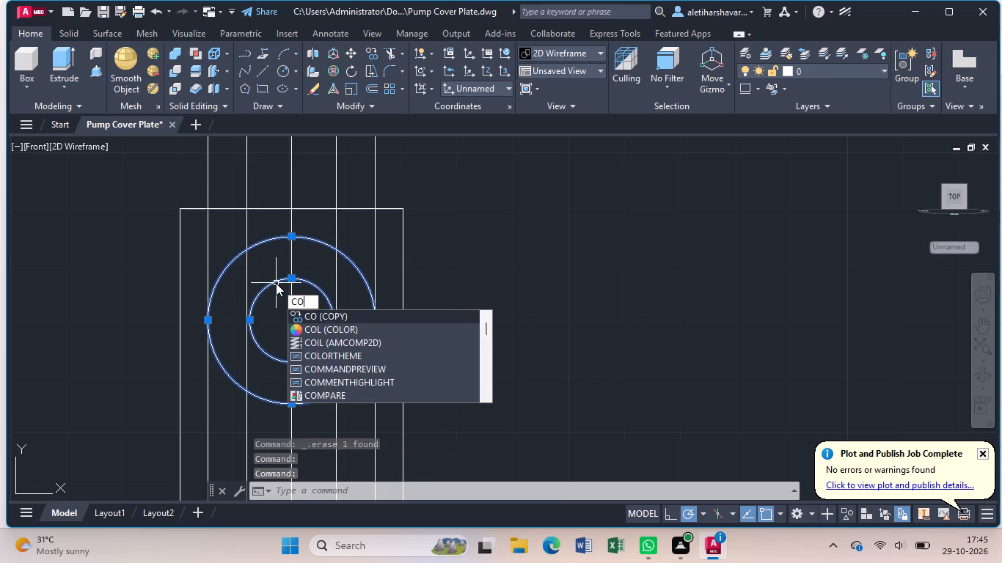
key(Return)
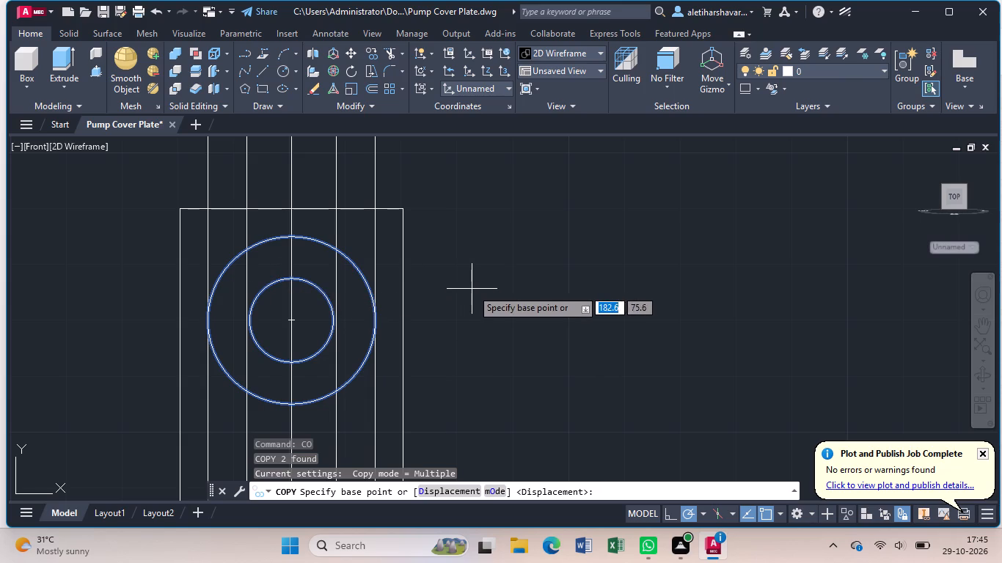
click(290, 320)
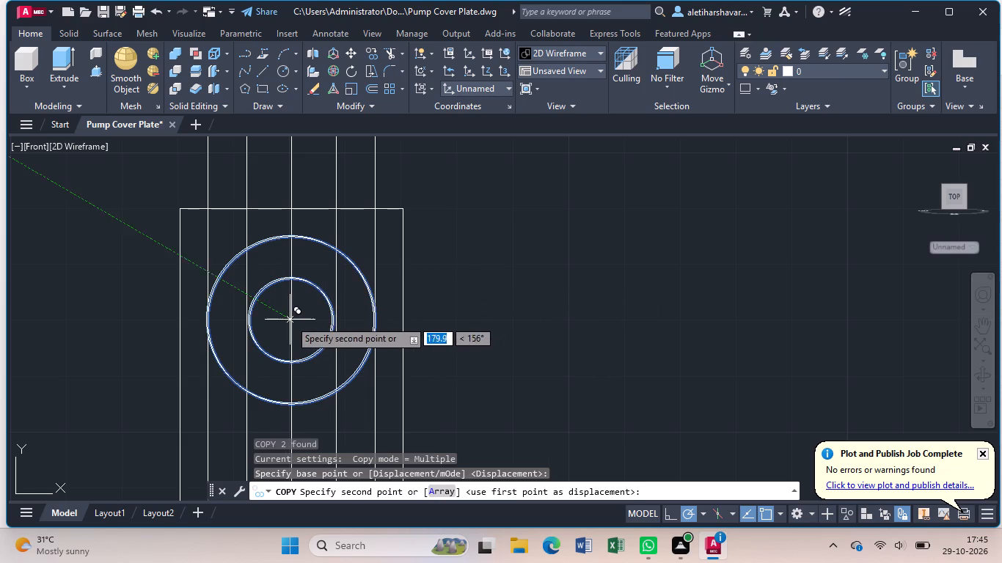
click(638, 295)
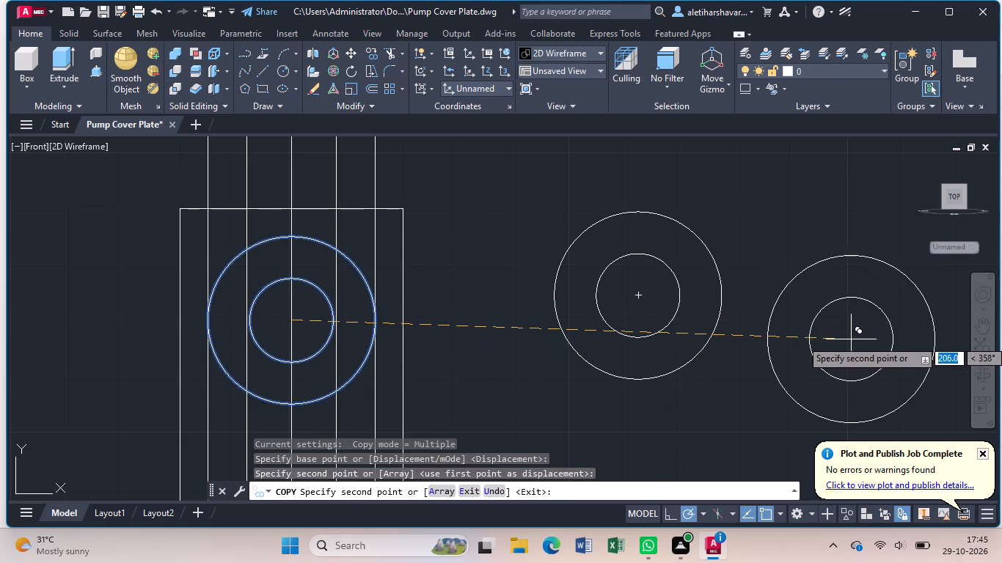
click(852, 339)
key(Escape)
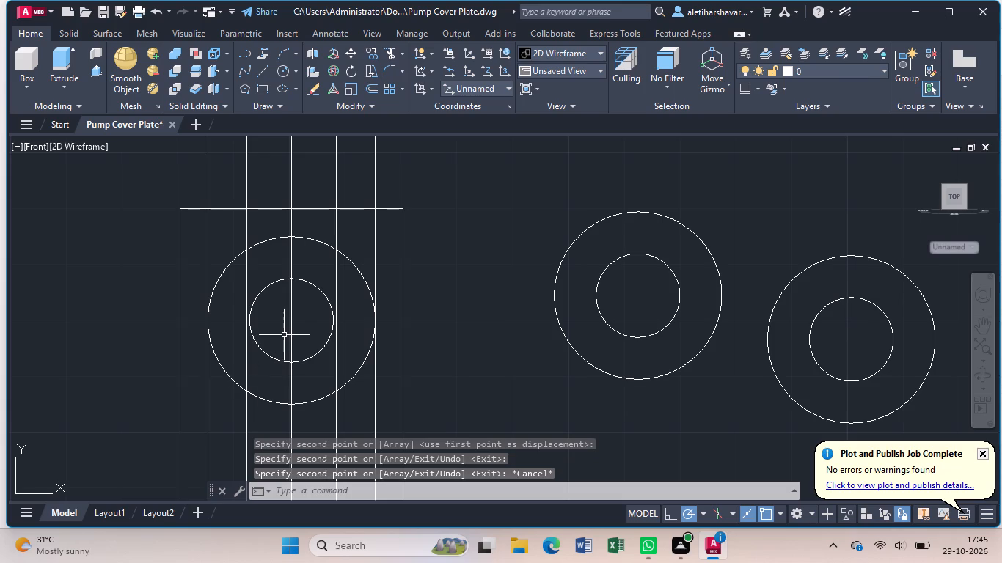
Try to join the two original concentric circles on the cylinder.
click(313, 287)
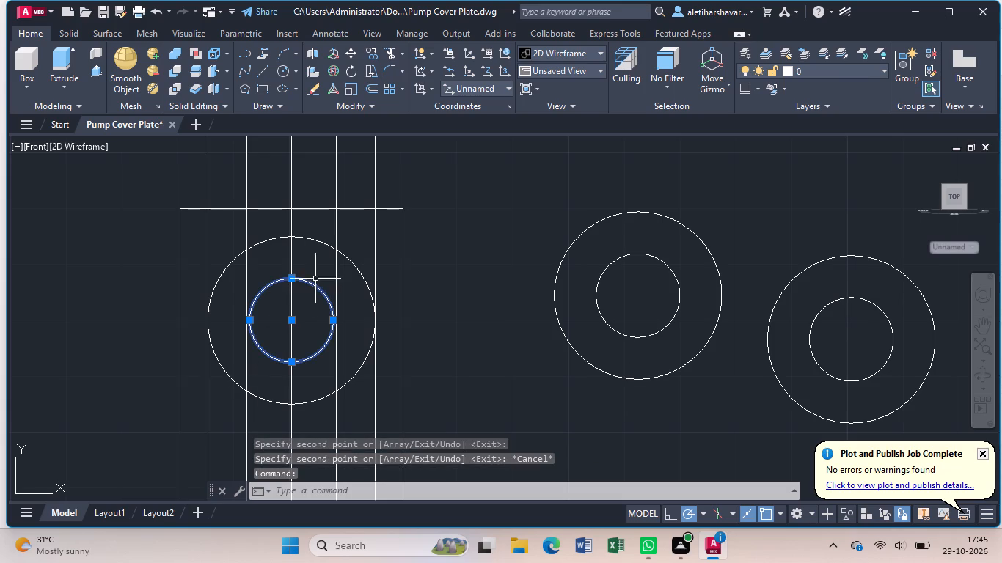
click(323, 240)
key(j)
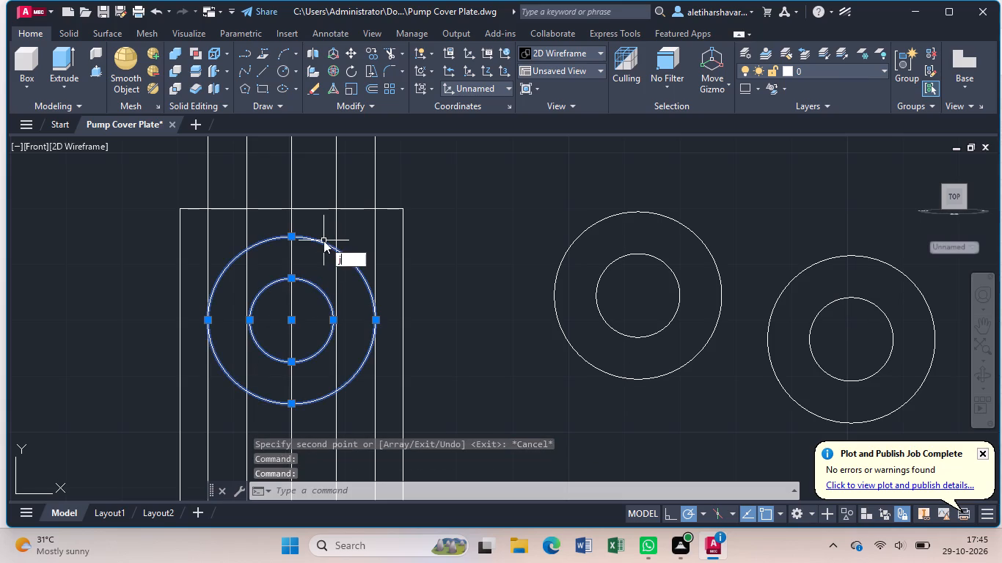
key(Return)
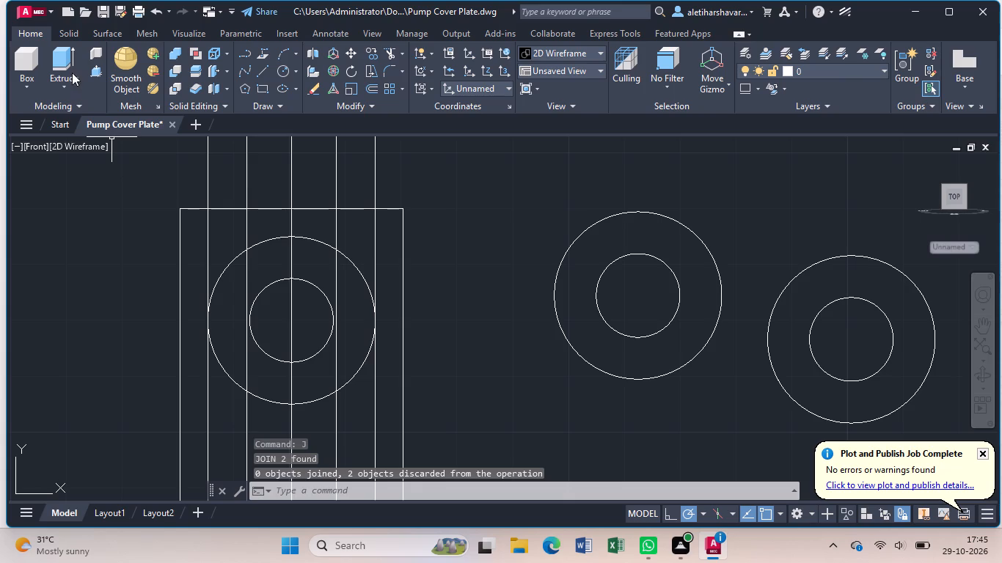
Presspull the outer of the two original concentric circles on the cylinder to a height of 28.
click(98, 69)
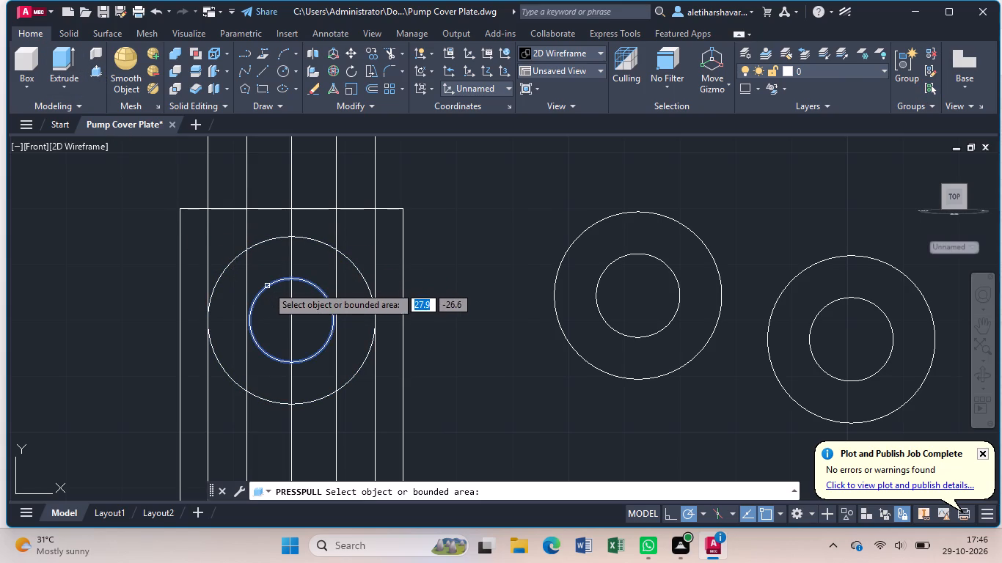
click(261, 239)
click(260, 245)
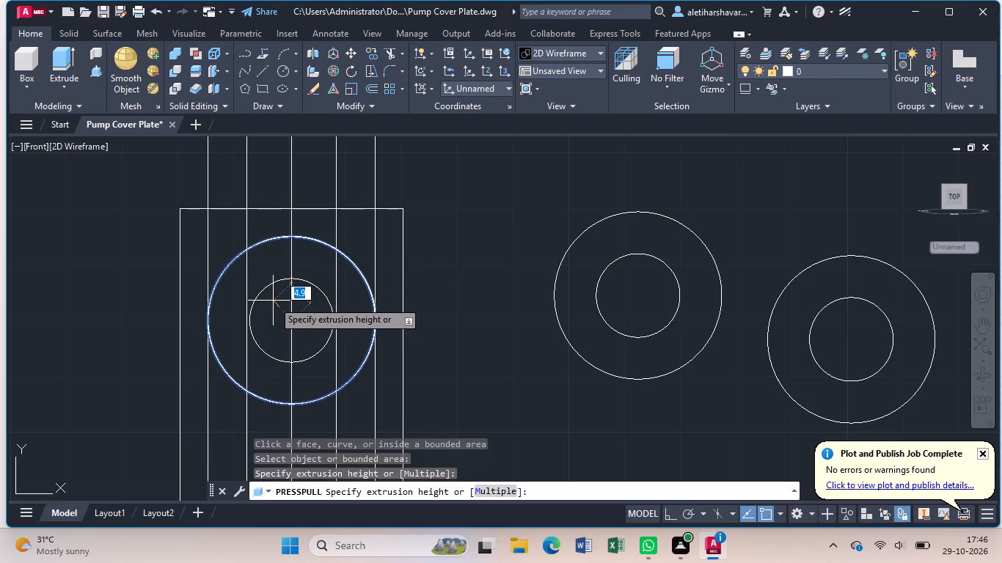
key(2)
key(8)
key(Return)
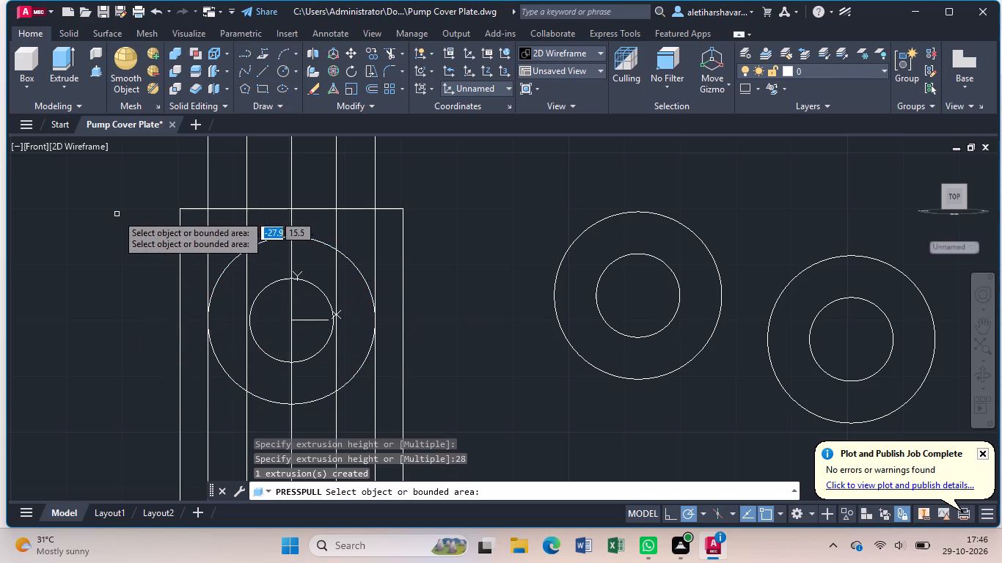
key(Escape)
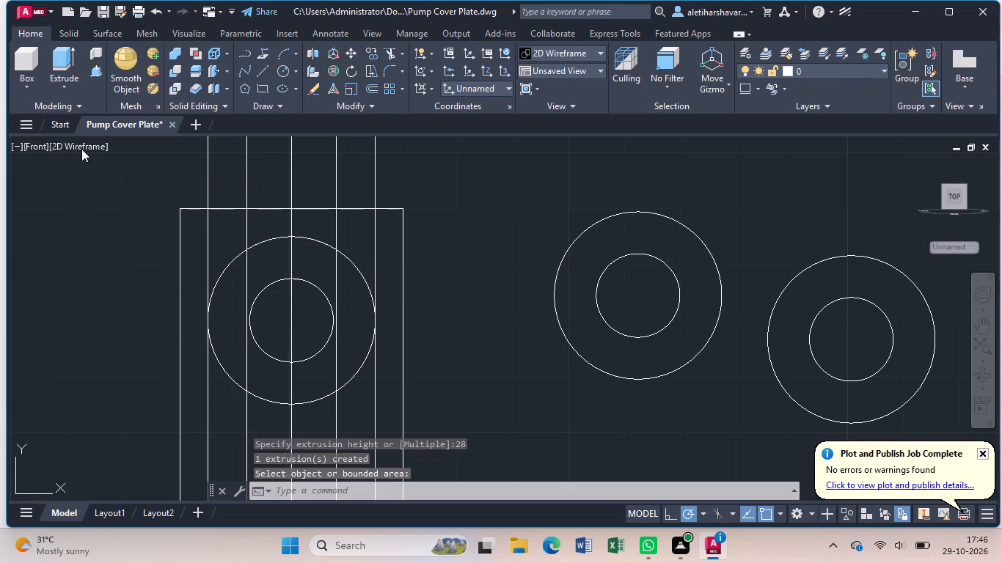
Show the model in the Shades of Gray visual style and examine the extruded side boss on the large cylinder at an angle.
click(80, 148)
click(980, 372)
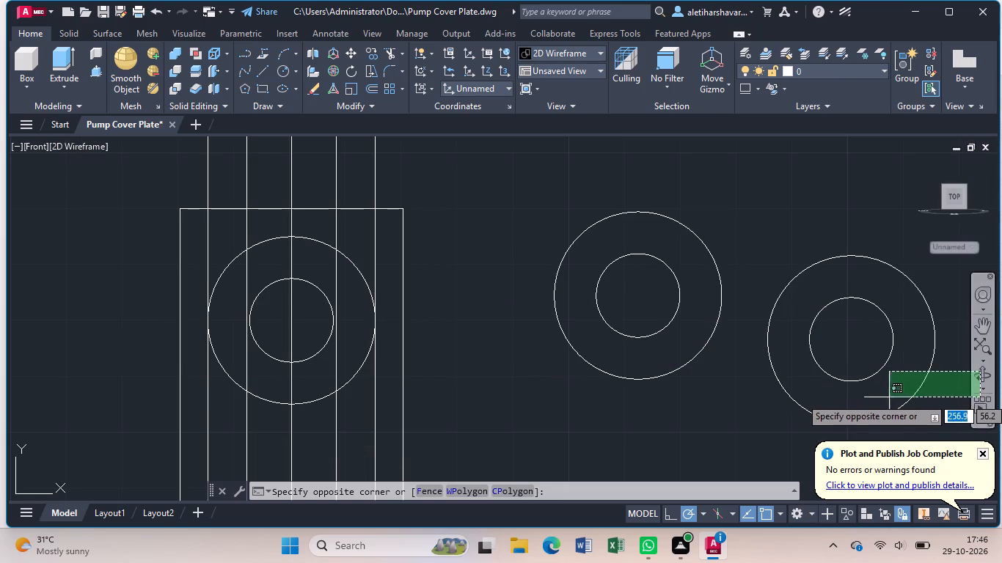
key(Escape)
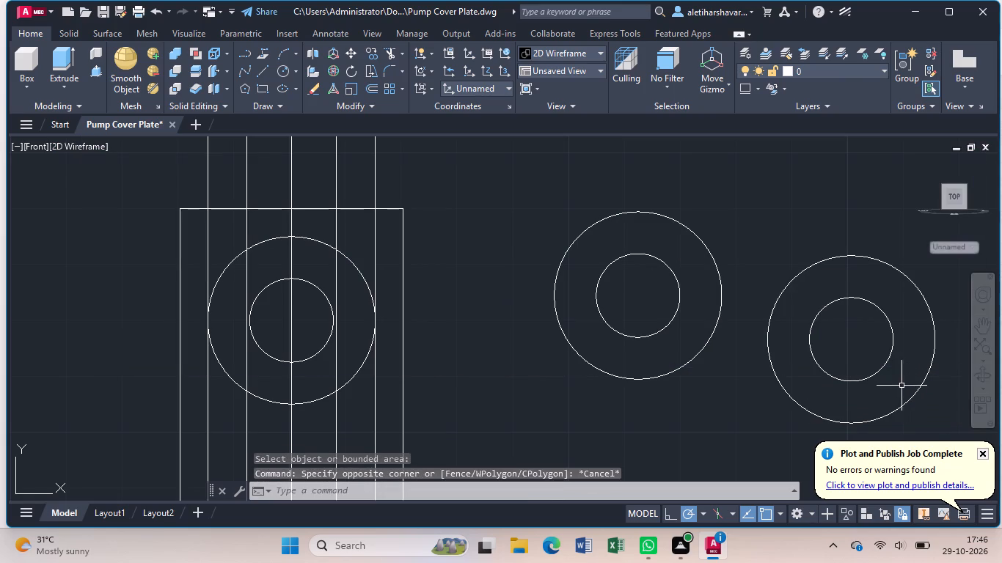
click(78, 144)
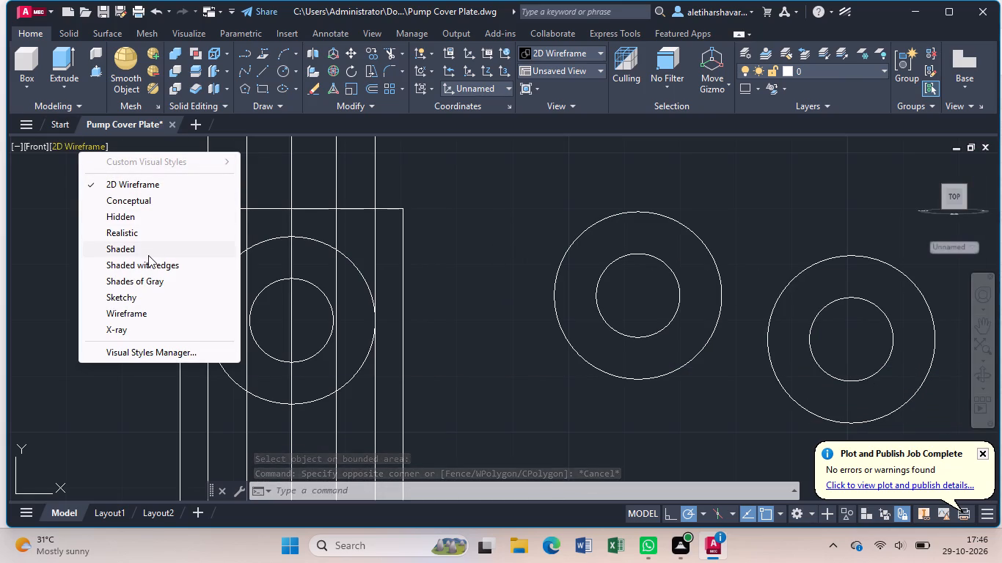
click(154, 280)
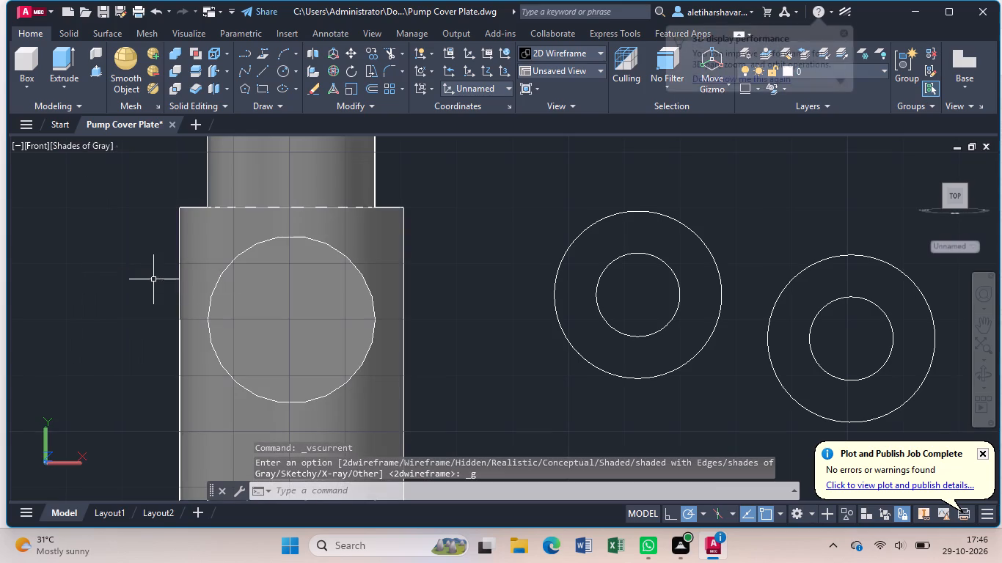
click(979, 368)
drag(518, 298, 441, 298)
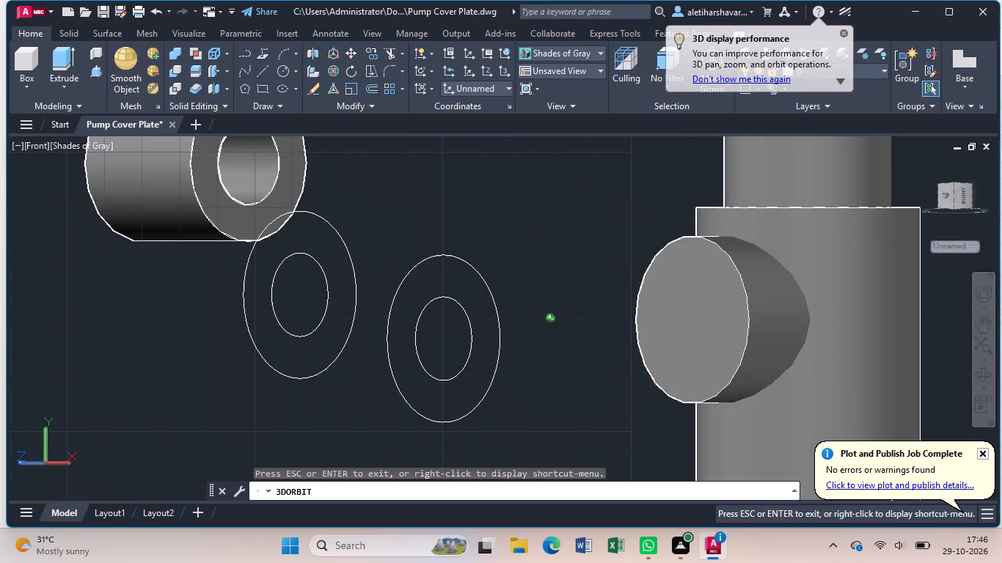
drag(441, 298, 420, 300)
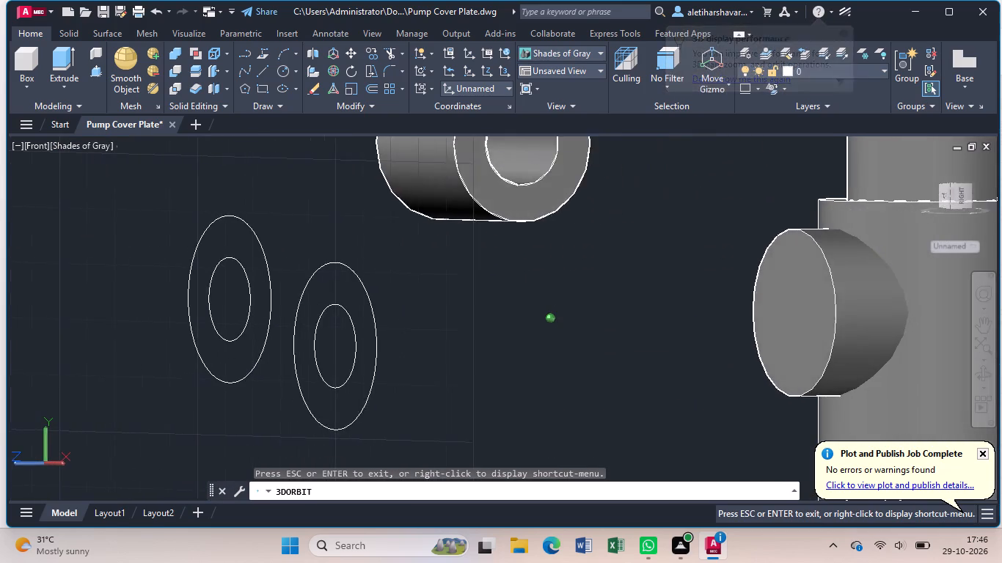
drag(420, 300, 438, 299)
middle_drag(626, 303, 359, 296)
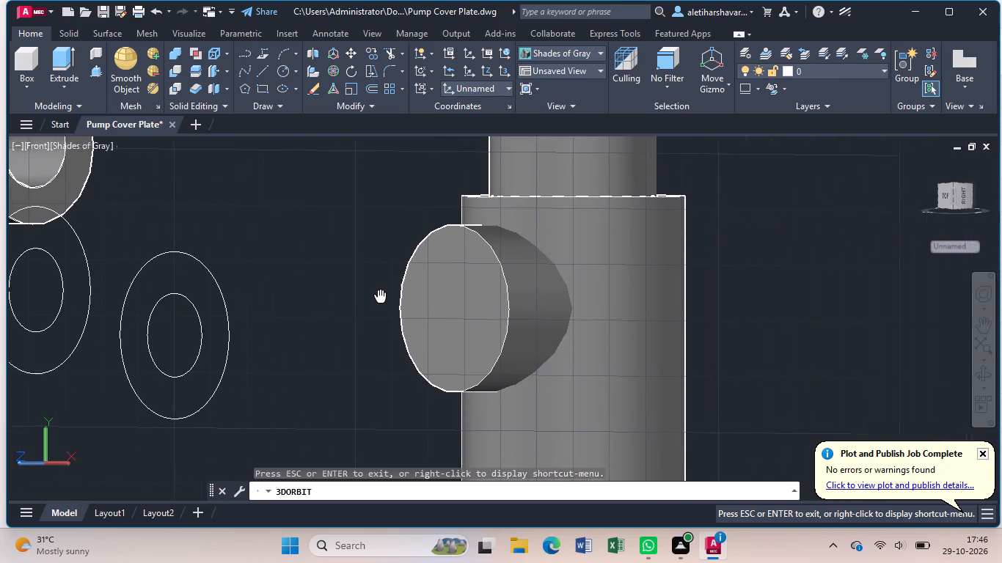
middle_drag(359, 296, 189, 297)
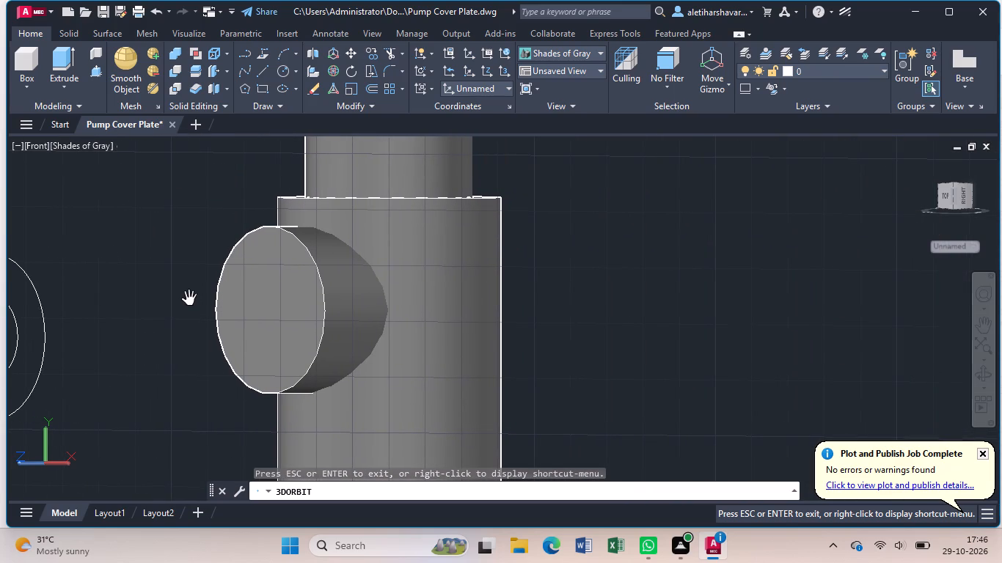
In the Front view, draw a circle of radius 15 centred on the round side boss of the large cylinder.
key(Escape)
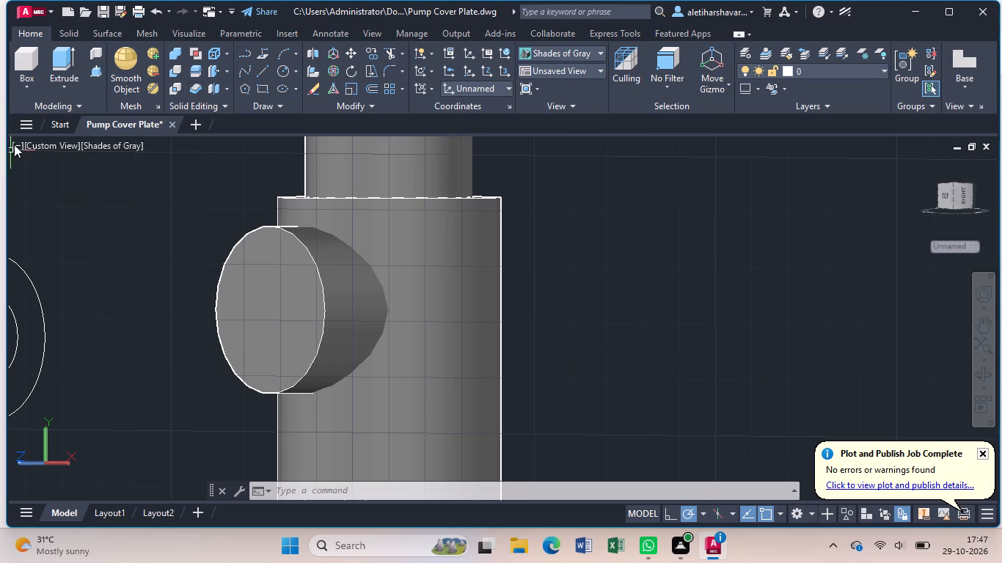
click(40, 144)
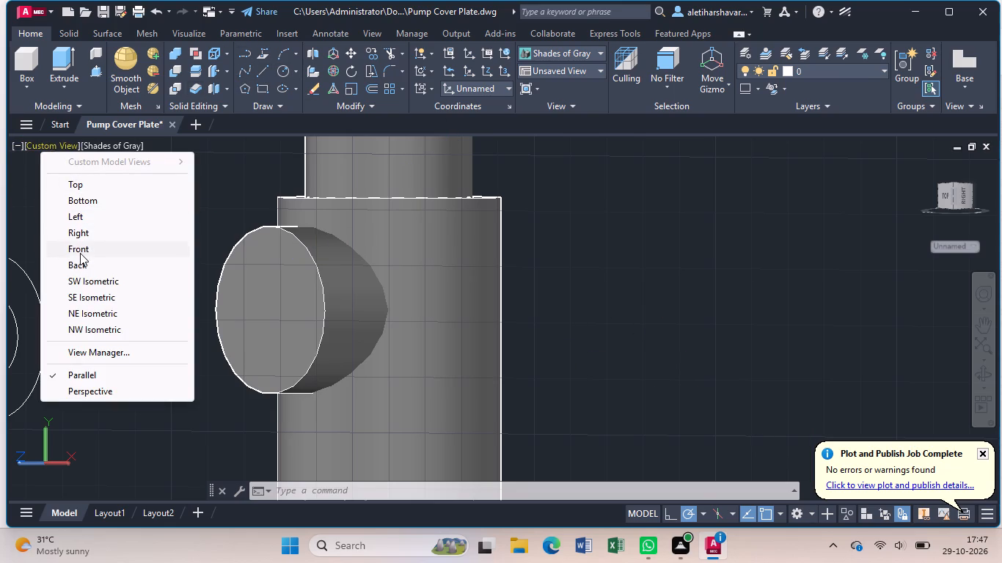
click(81, 260)
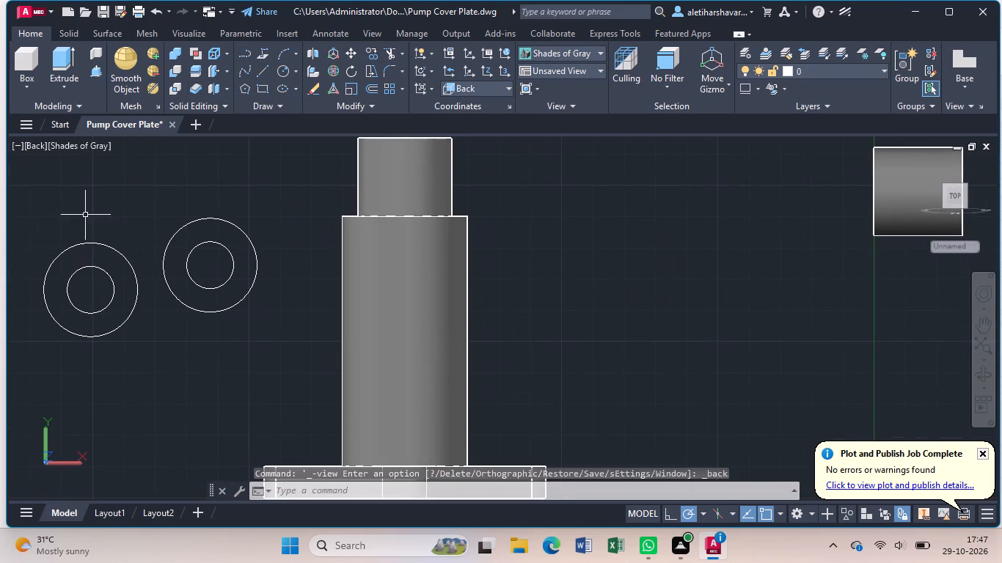
click(37, 144)
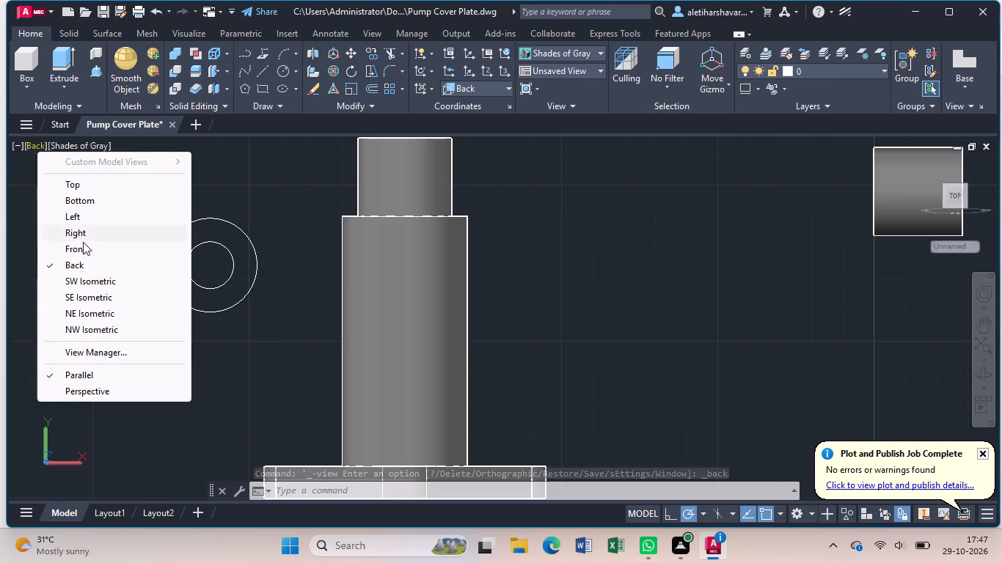
click(83, 249)
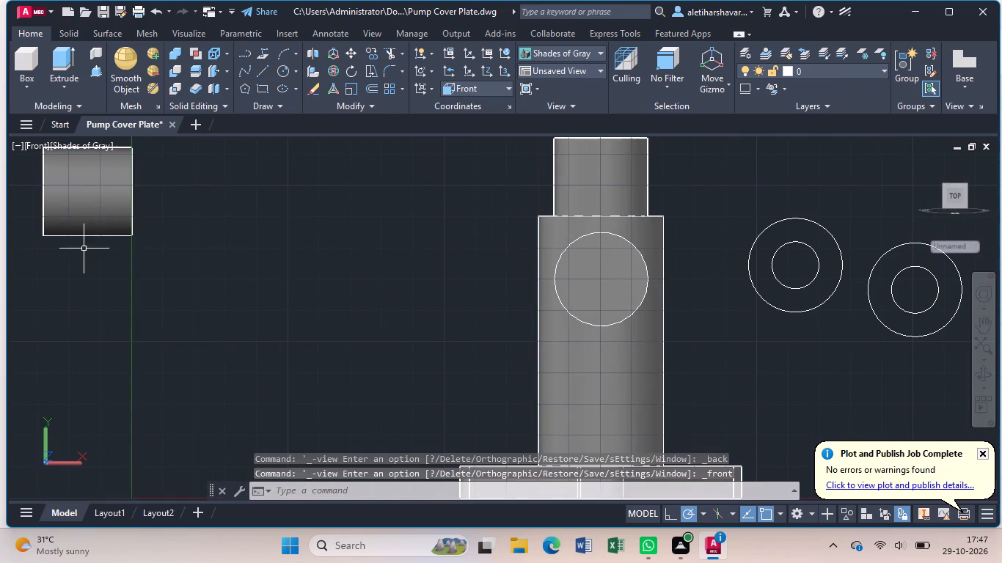
middle_drag(575, 320, 132, 339)
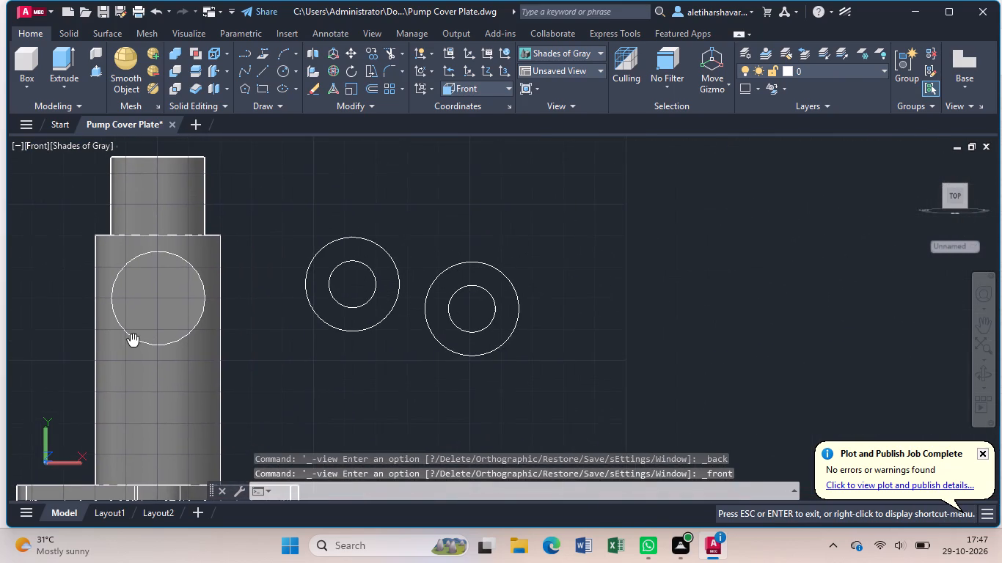
middle_drag(132, 339, 132, 338)
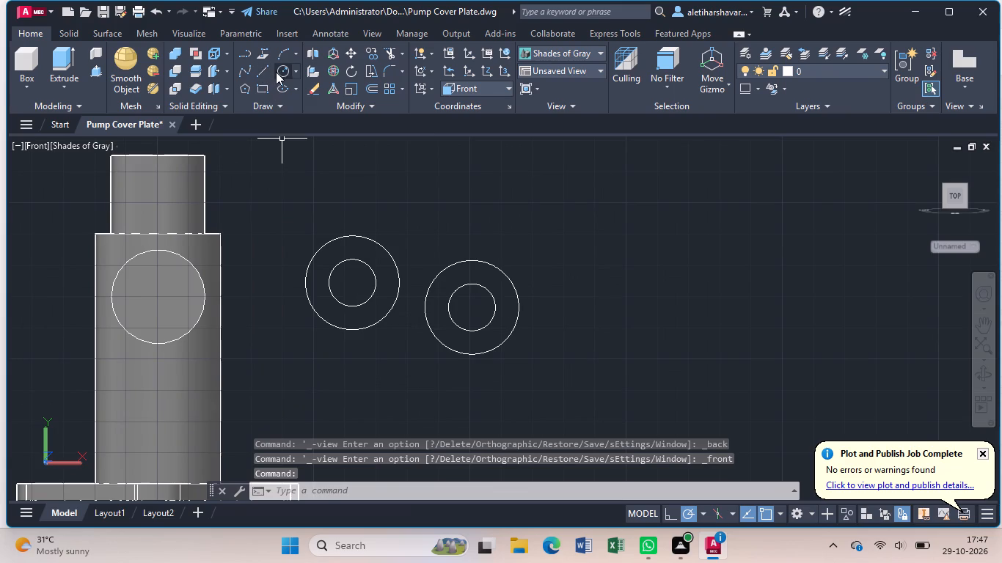
click(280, 70)
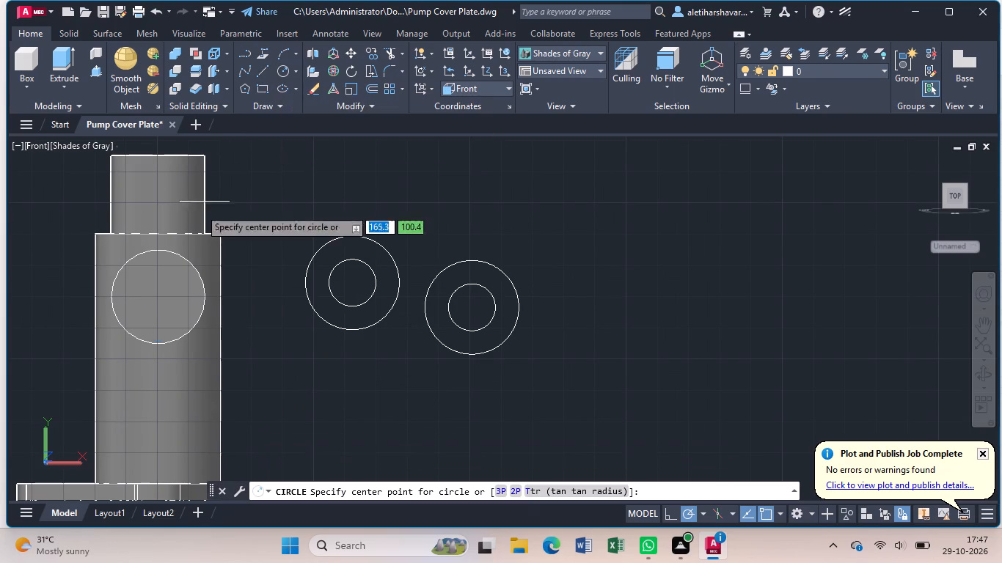
click(155, 297)
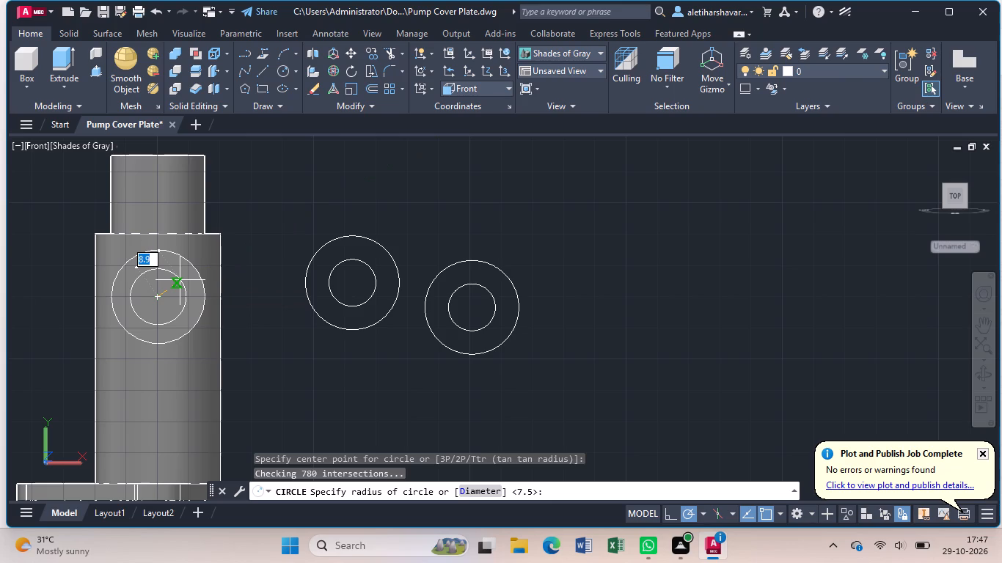
key(1)
key(5)
key(Return)
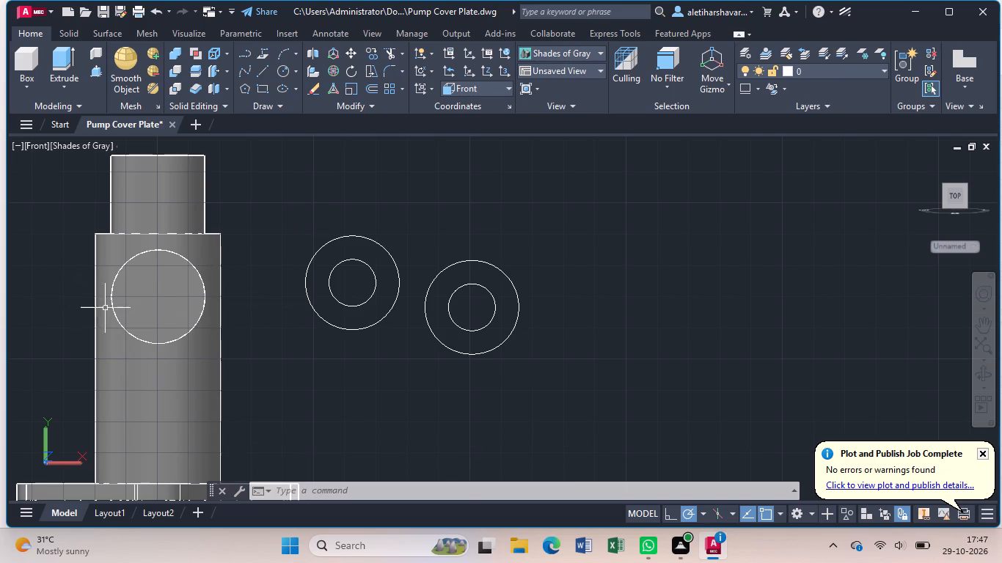
In the 2D Wireframe visual style, presspull the inner concentric circle on the side boss to a height of 50.
click(86, 146)
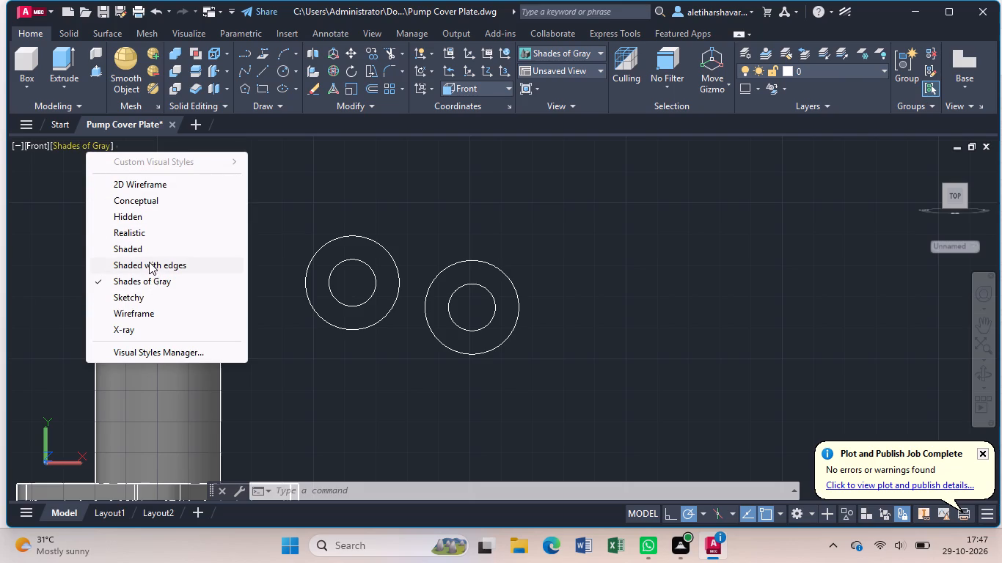
click(139, 180)
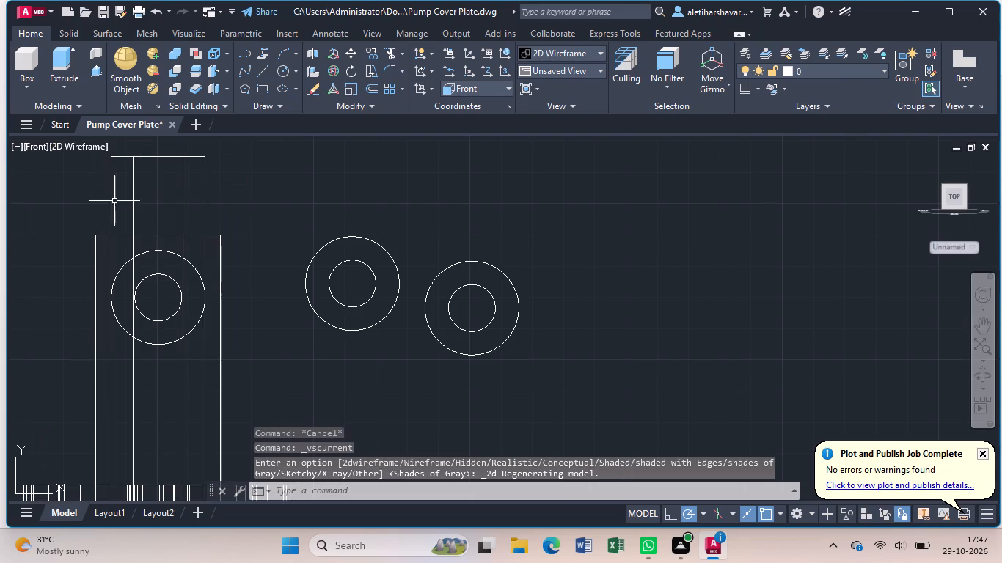
click(94, 70)
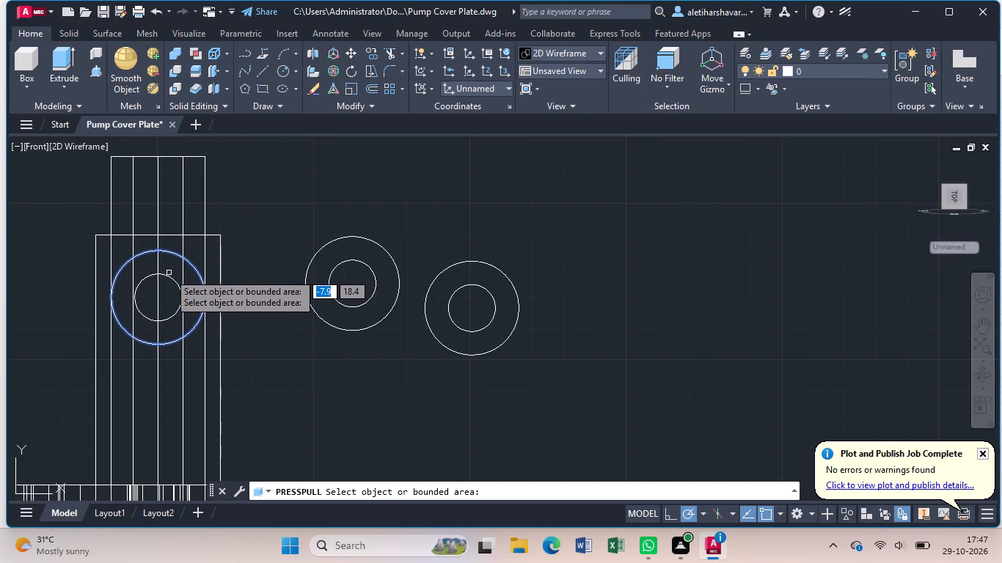
click(172, 279)
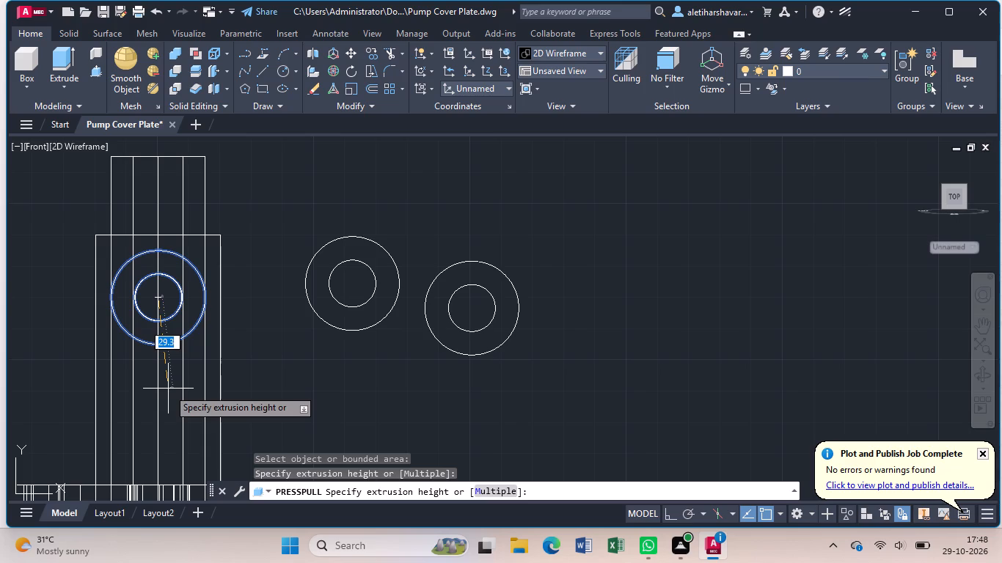
text(50)
key(Return)
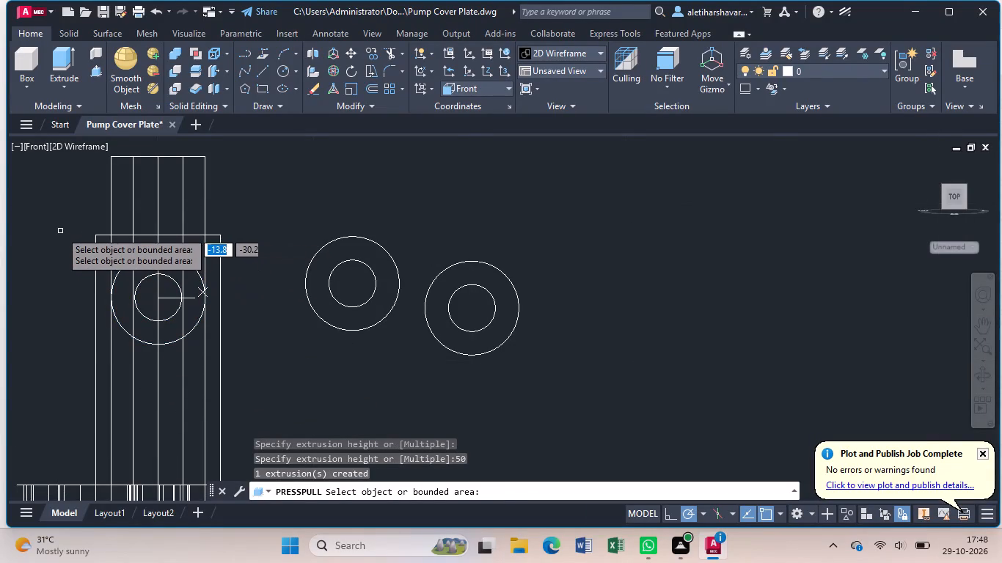
key(Escape)
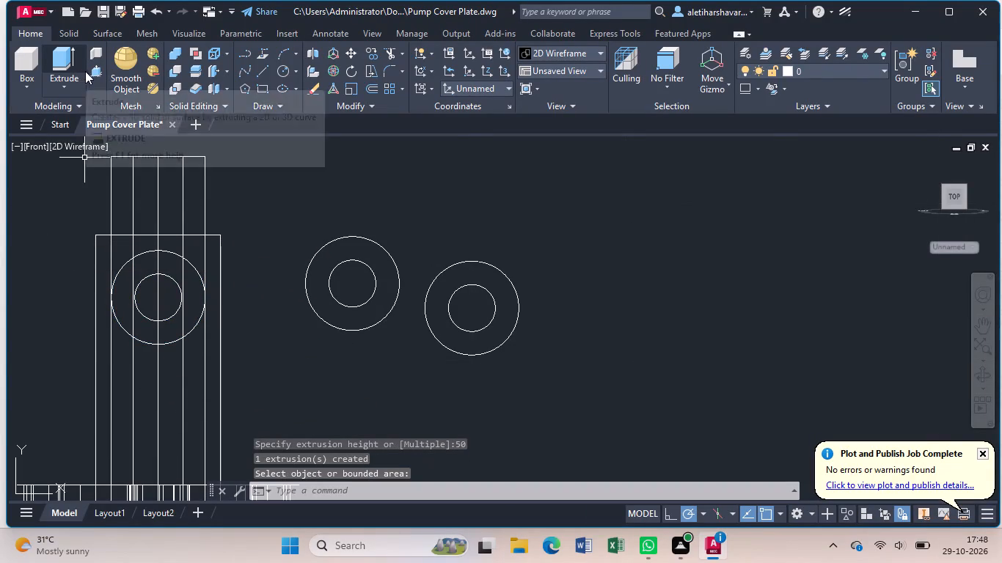
Show the model in Shades of Gray at an angle and presspull the boss's ring-shaped face outward by about 17.6.
click(77, 145)
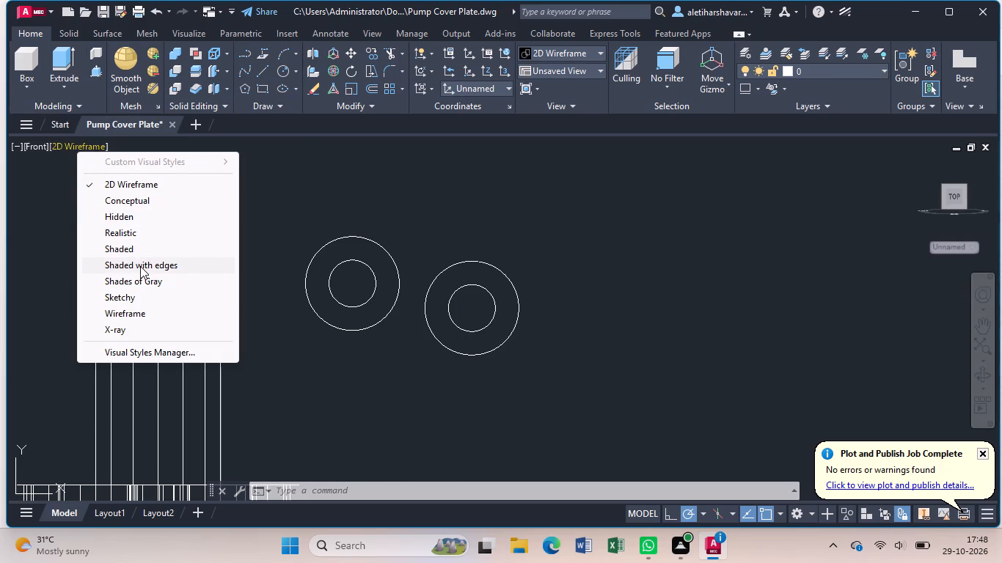
click(141, 284)
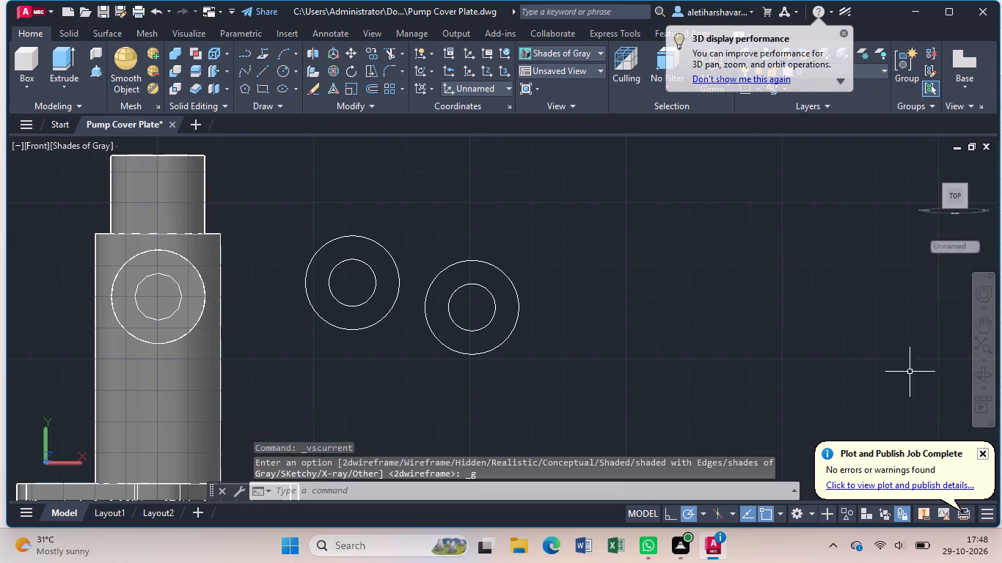
click(987, 377)
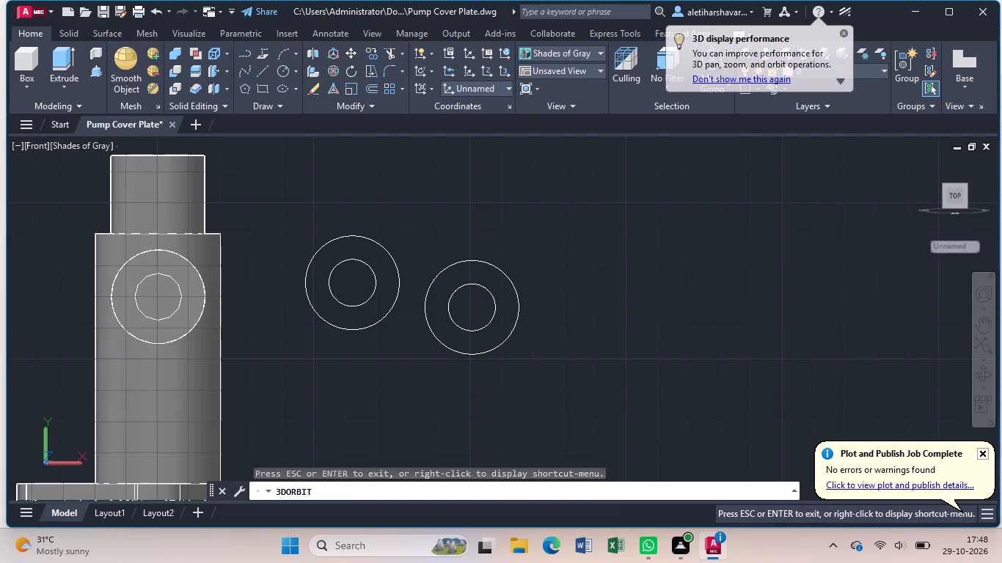
drag(381, 379, 463, 379)
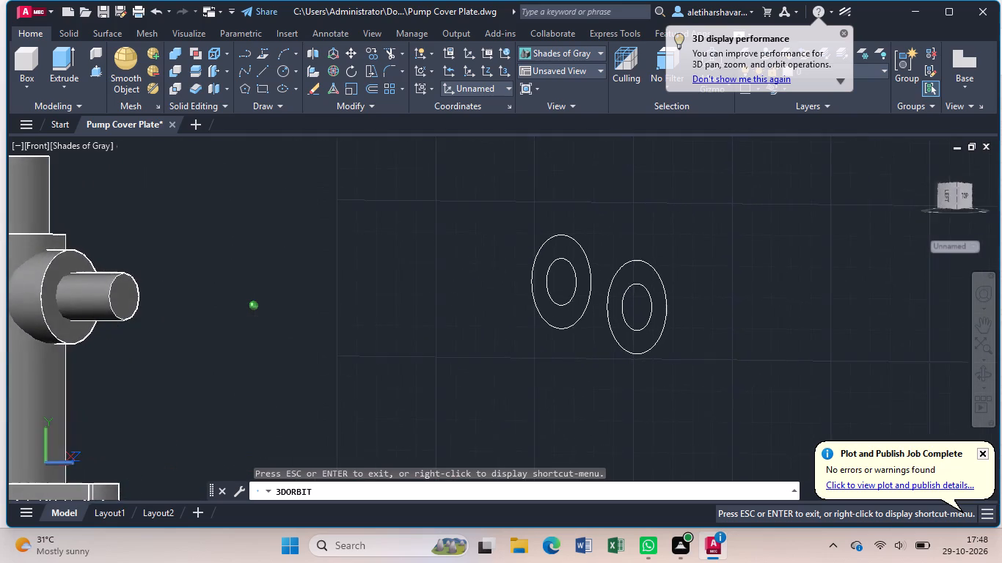
drag(463, 379, 541, 369)
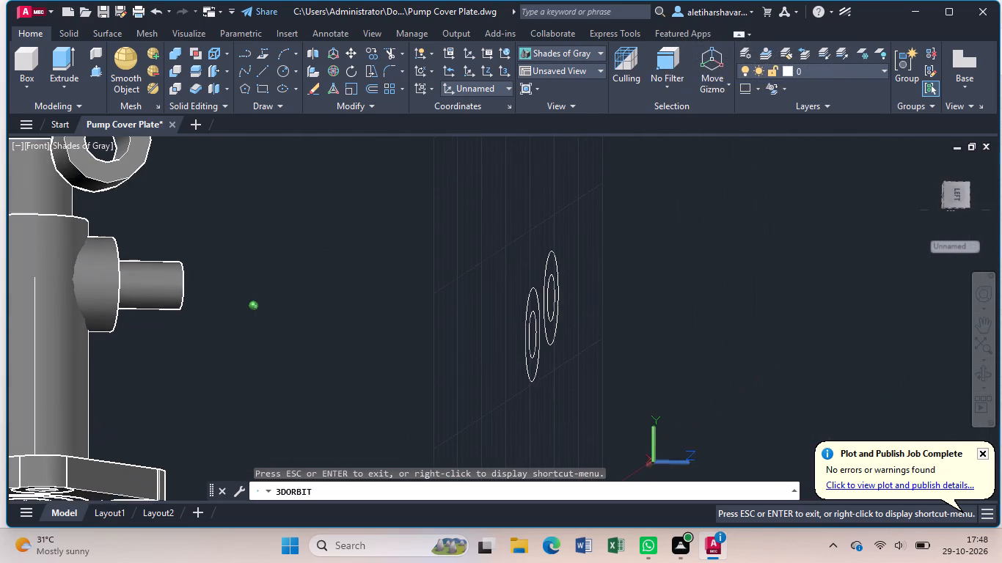
drag(541, 369, 493, 372)
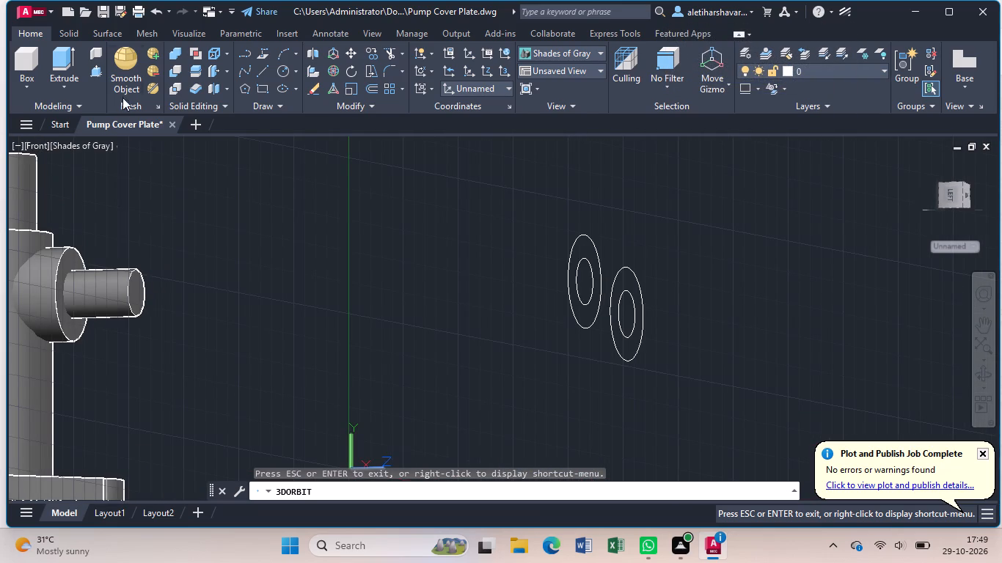
click(96, 71)
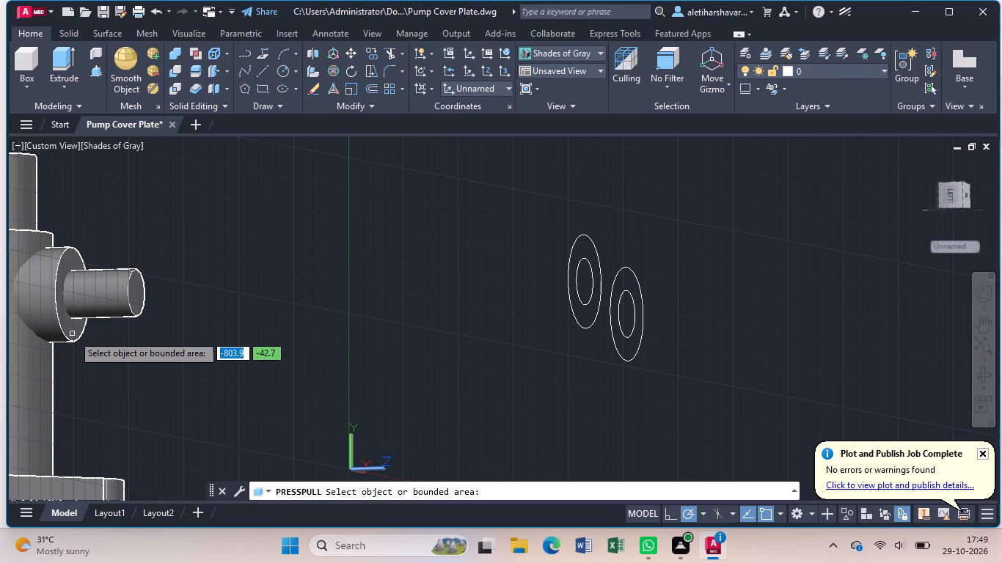
click(68, 322)
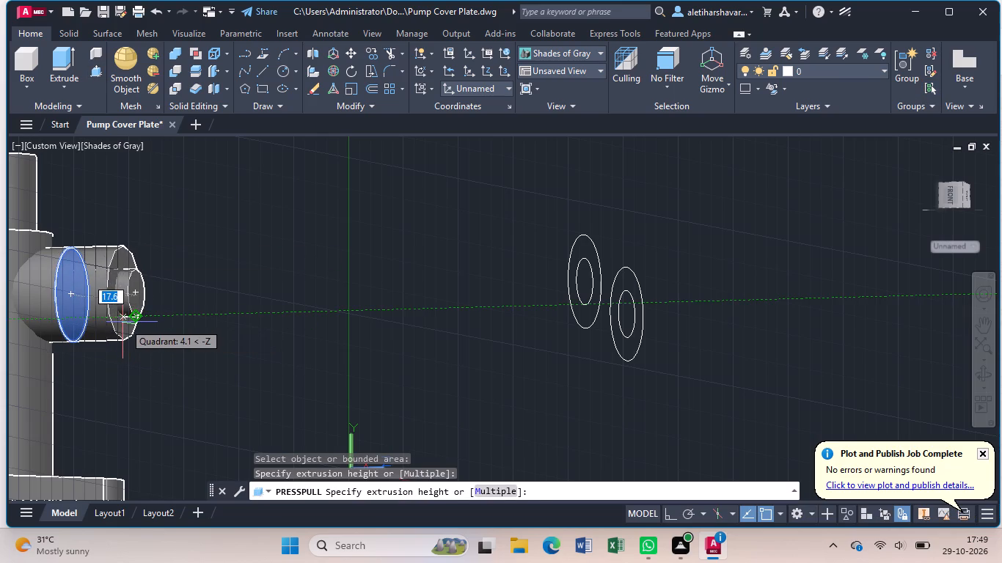
click(123, 323)
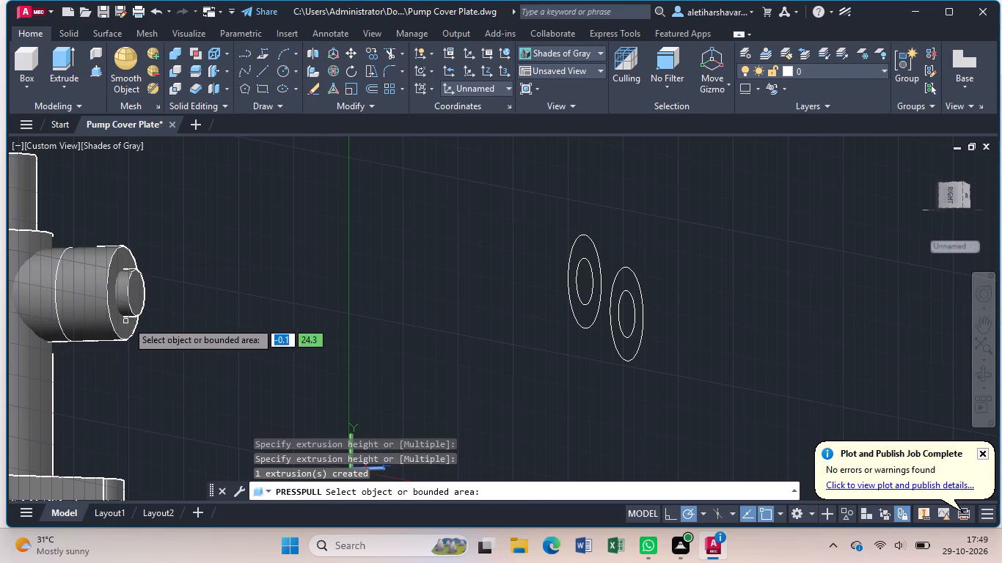
Presspull the inner cylinder's end face outward by 10, and the boss's ring face about 14.4 to lie flush with it.
click(140, 298)
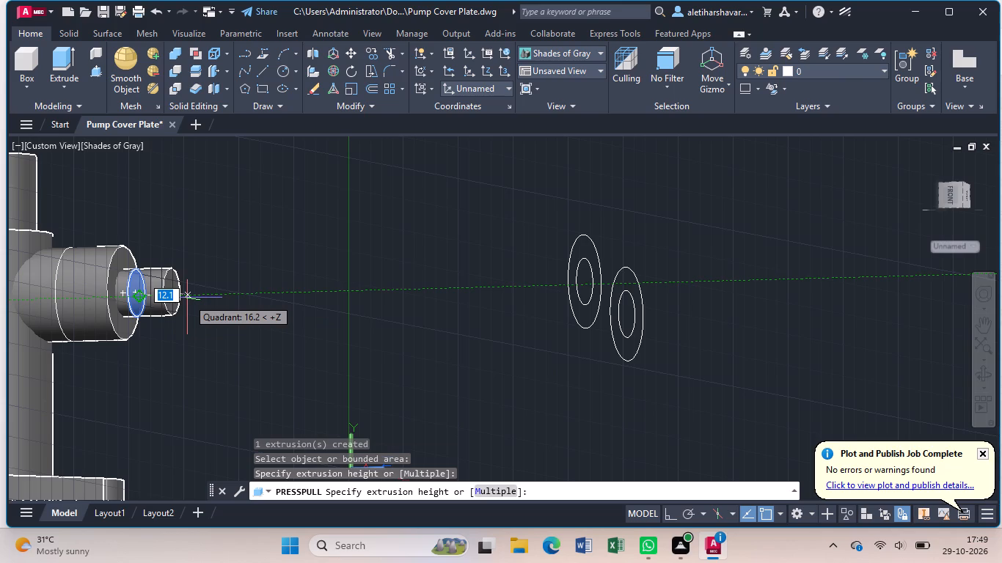
text(10)
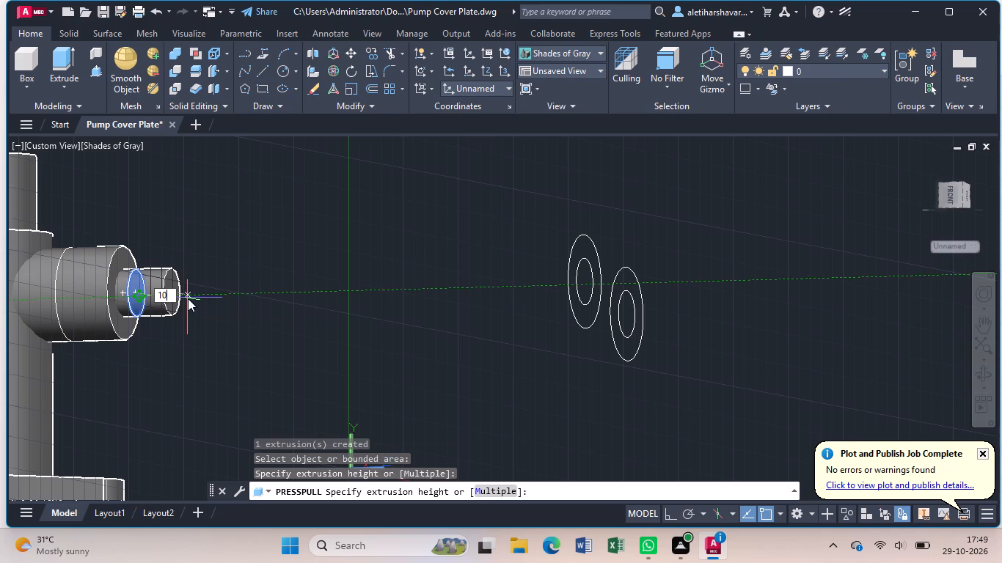
key(Return)
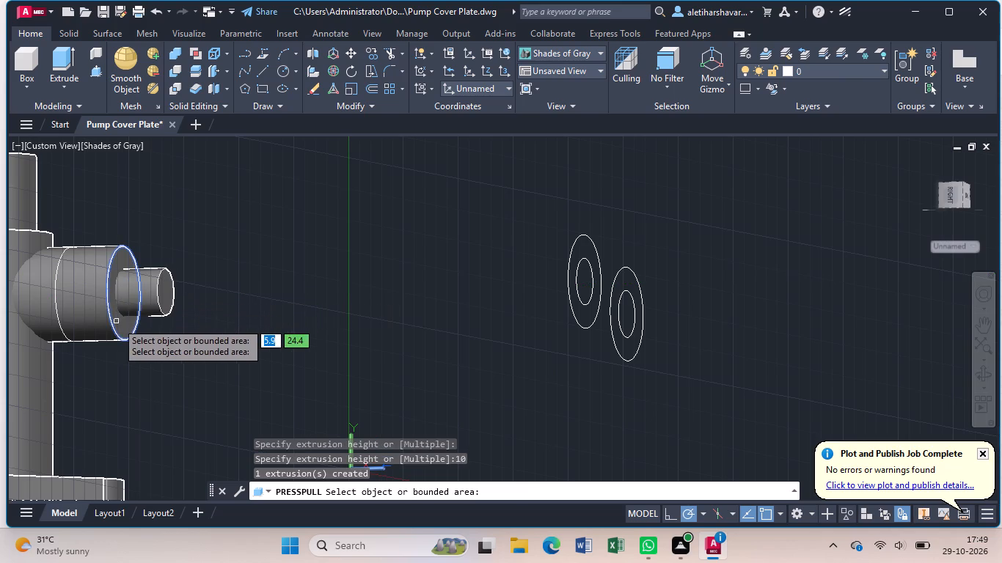
click(118, 322)
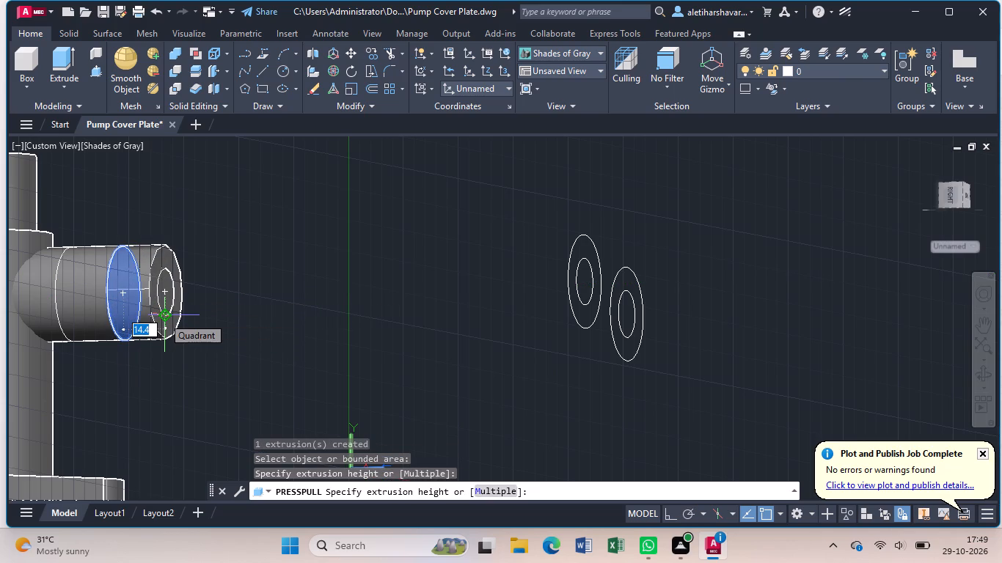
click(164, 317)
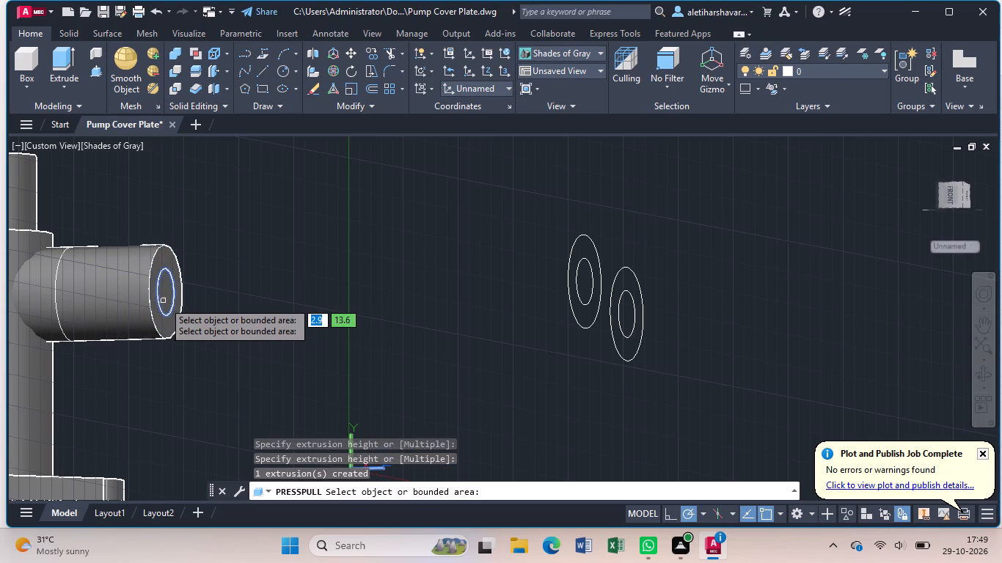
Presspull the inner circular face at the boss's end inward through the boss and large cylinder to bore it.
click(165, 301)
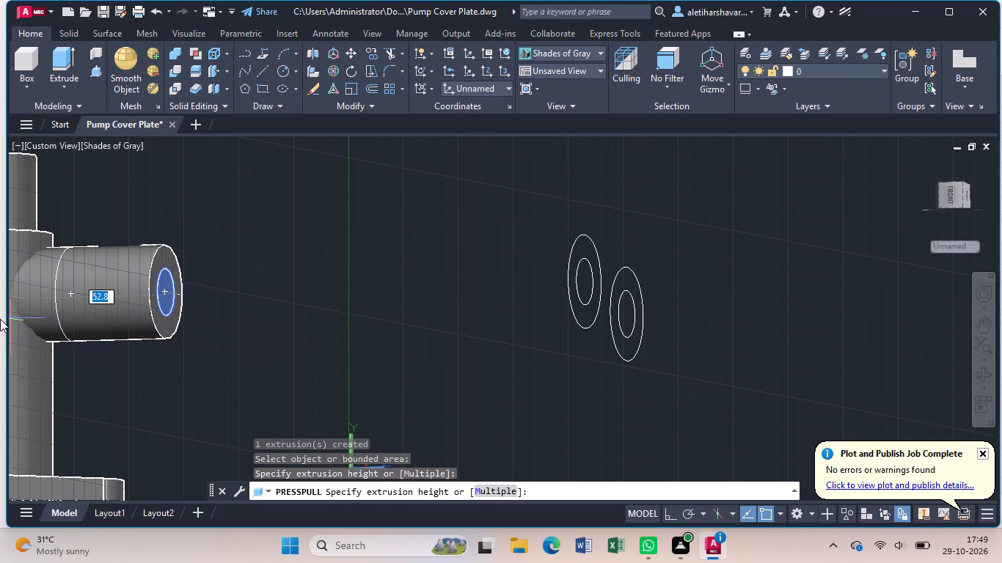
scroll(0, 319, down, 2)
middle_drag(15, 317, 186, 306)
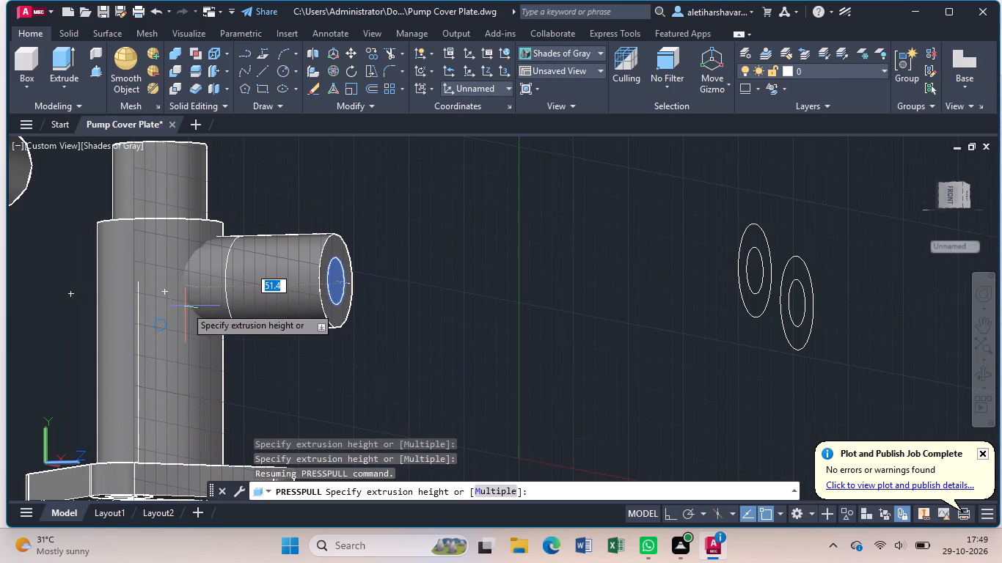
click(57, 303)
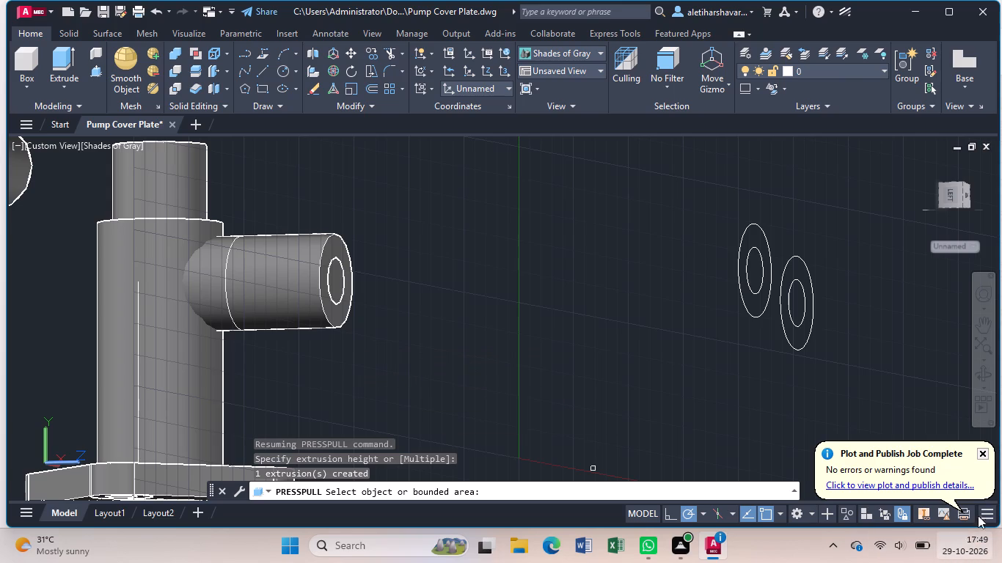
Presspull the inner circular face at the side boss's end by 50 to bore the boss.
click(987, 372)
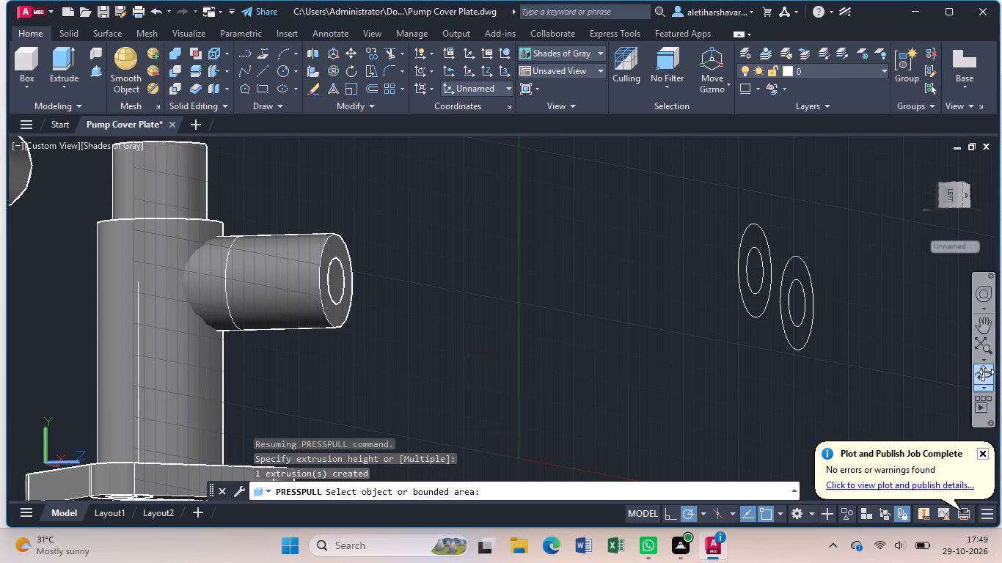
drag(268, 364, 447, 369)
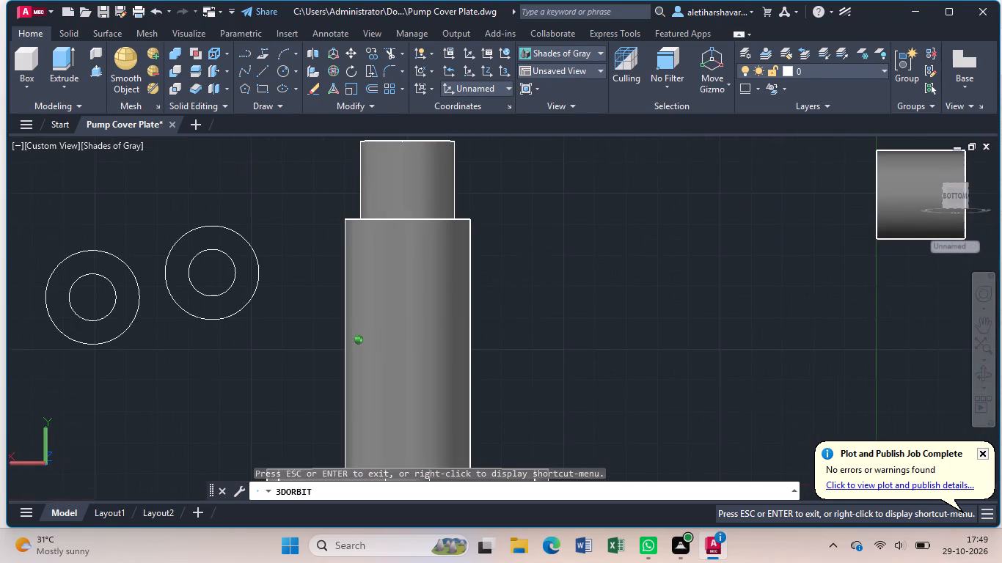
drag(447, 369, 183, 375)
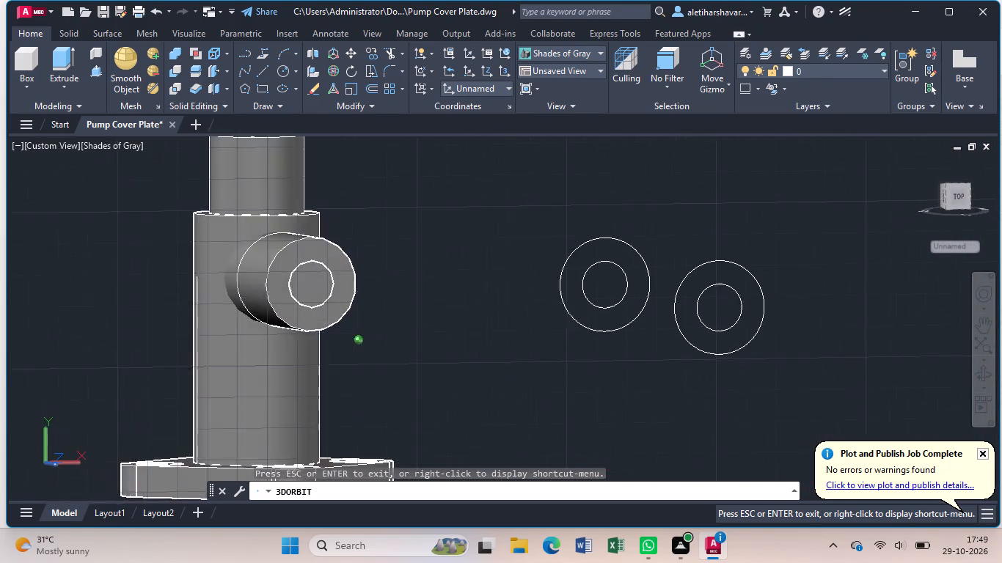
drag(183, 375, 244, 361)
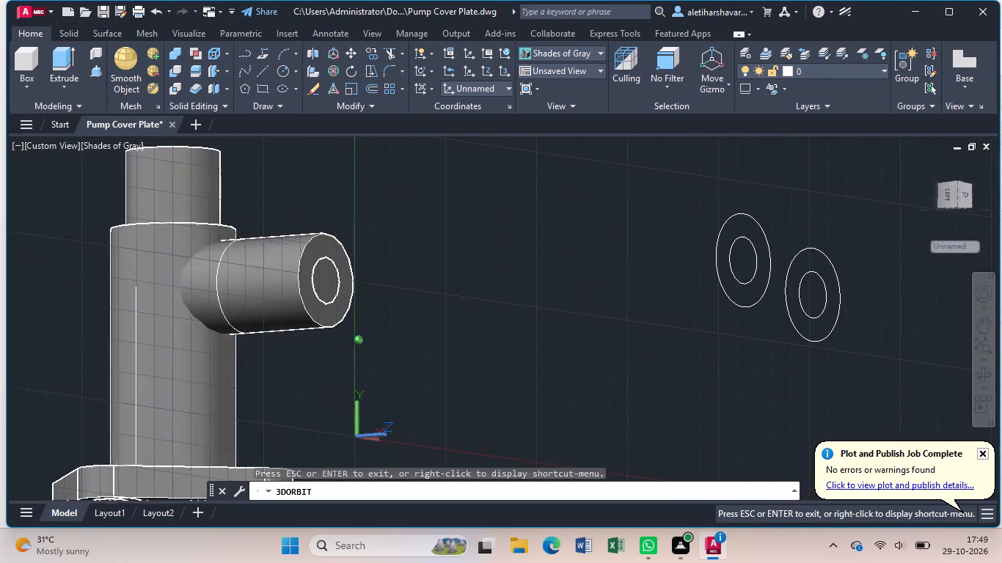
drag(244, 361, 257, 375)
key(Escape)
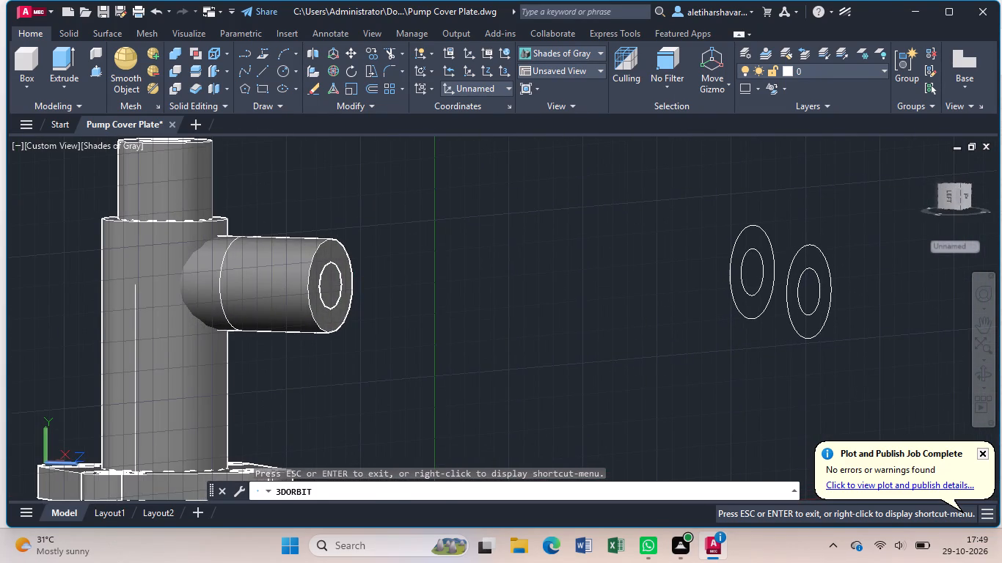
click(97, 71)
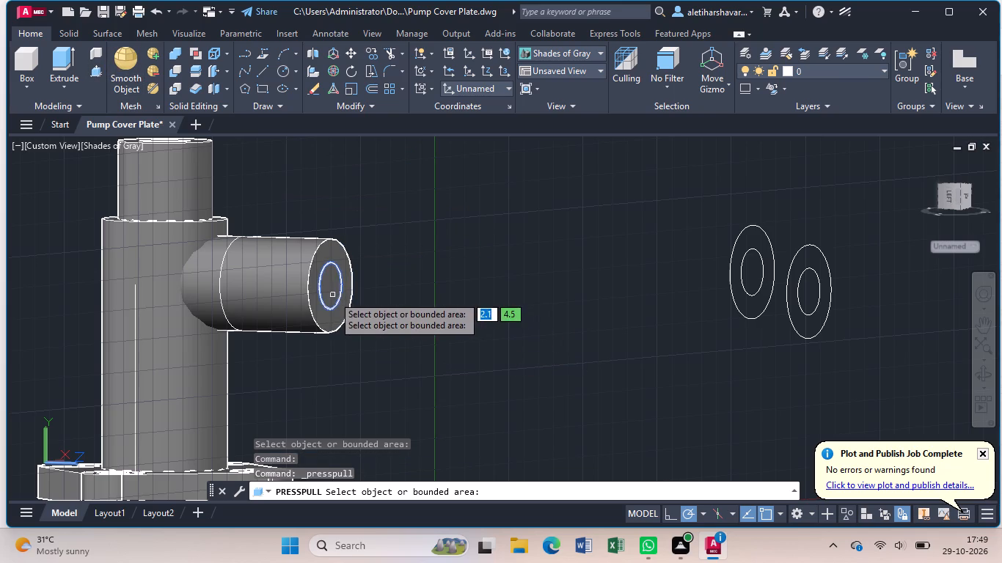
click(333, 294)
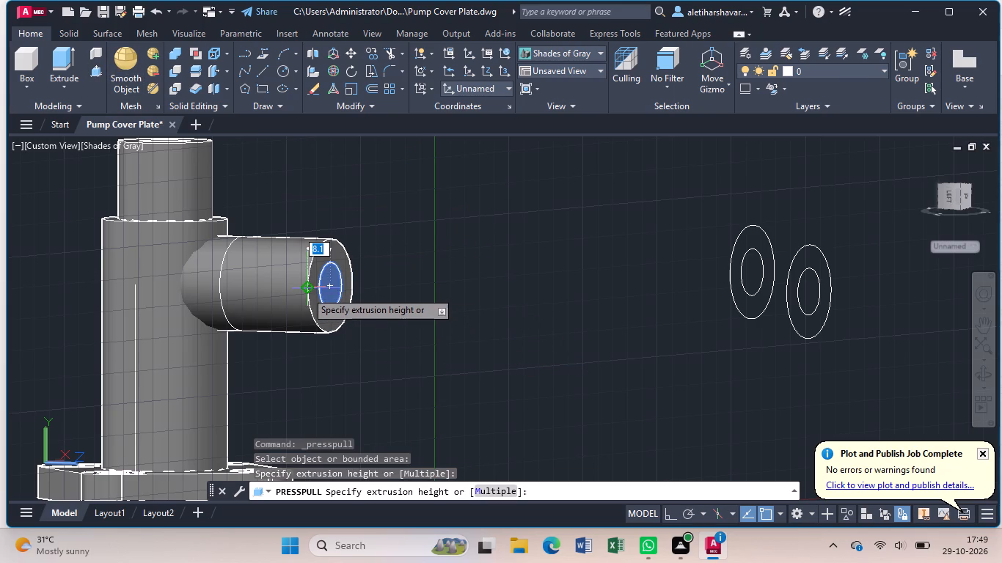
text(50)
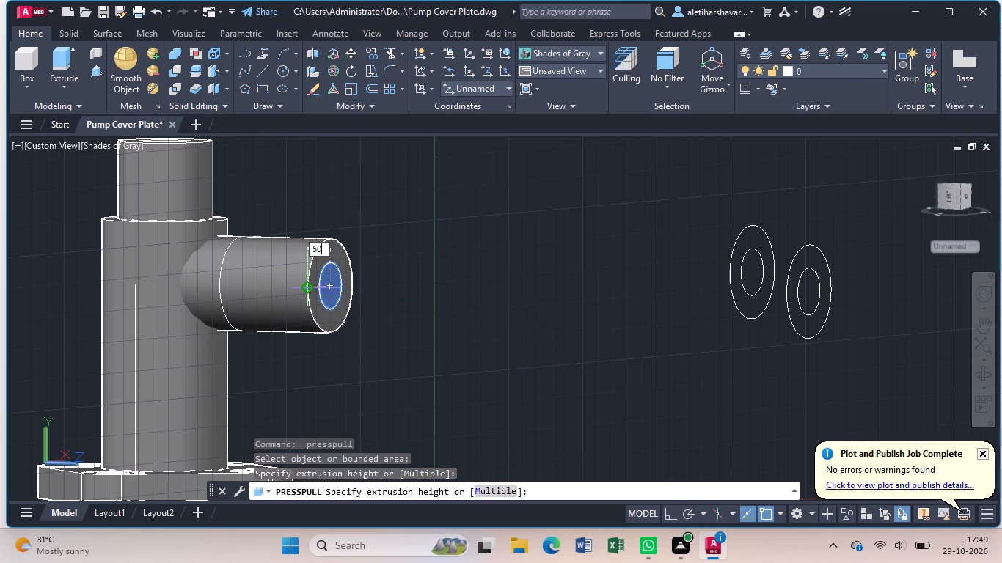
key(Return)
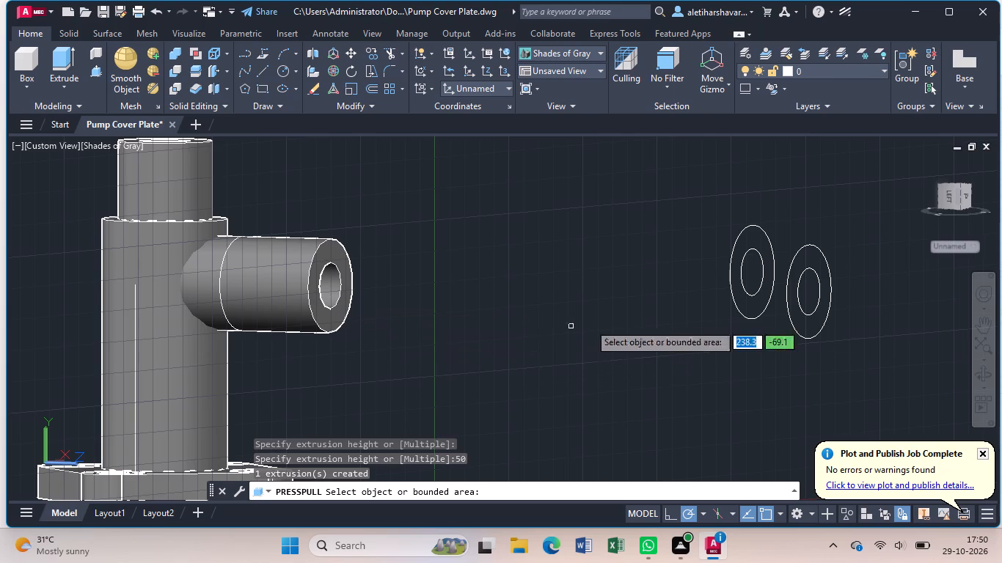
In the Front view, delete the stray solid cylinder standing apart from the pump cover.
click(983, 376)
drag(497, 347, 393, 335)
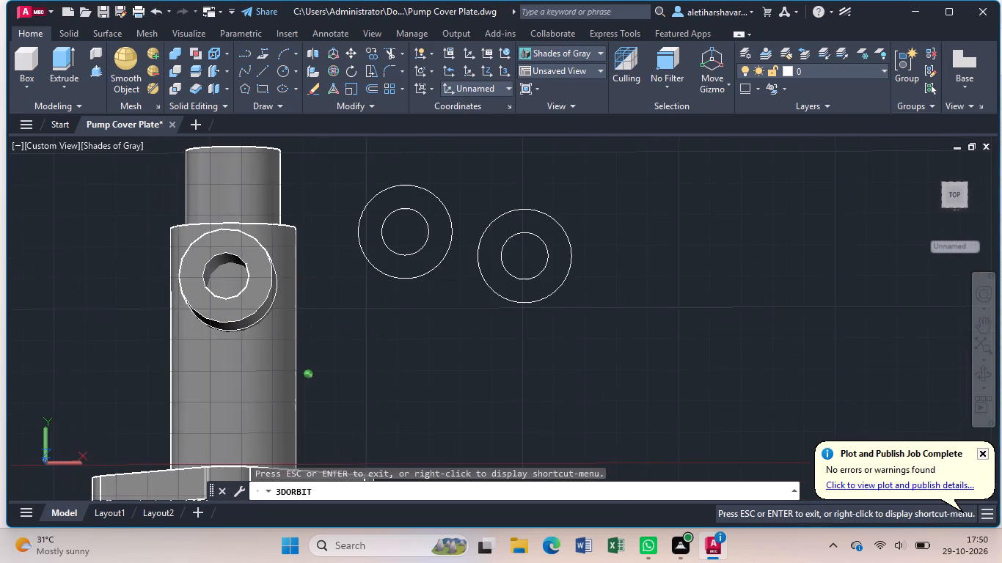
drag(393, 335, 491, 332)
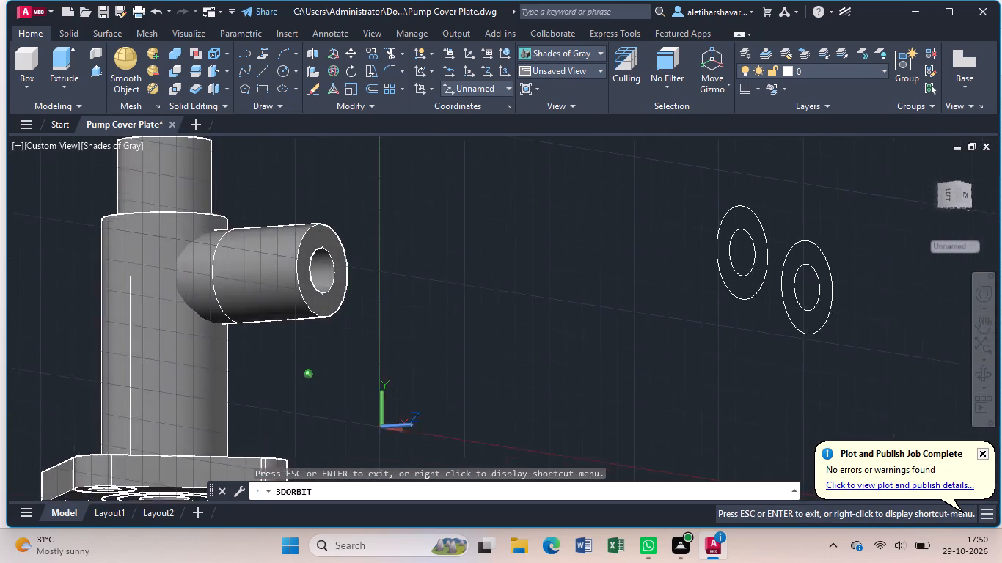
drag(491, 332, 478, 350)
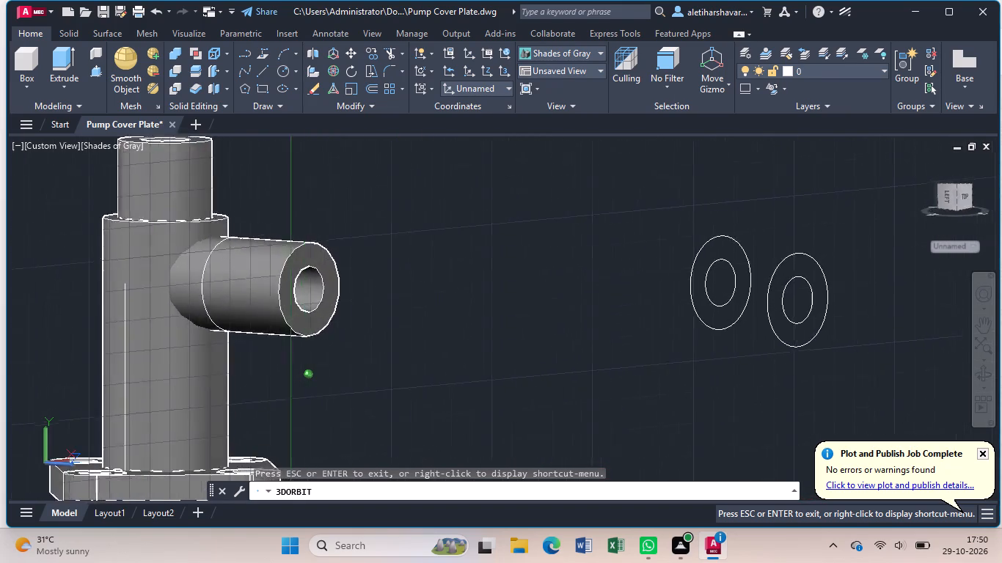
drag(478, 350, 395, 345)
key(Escape)
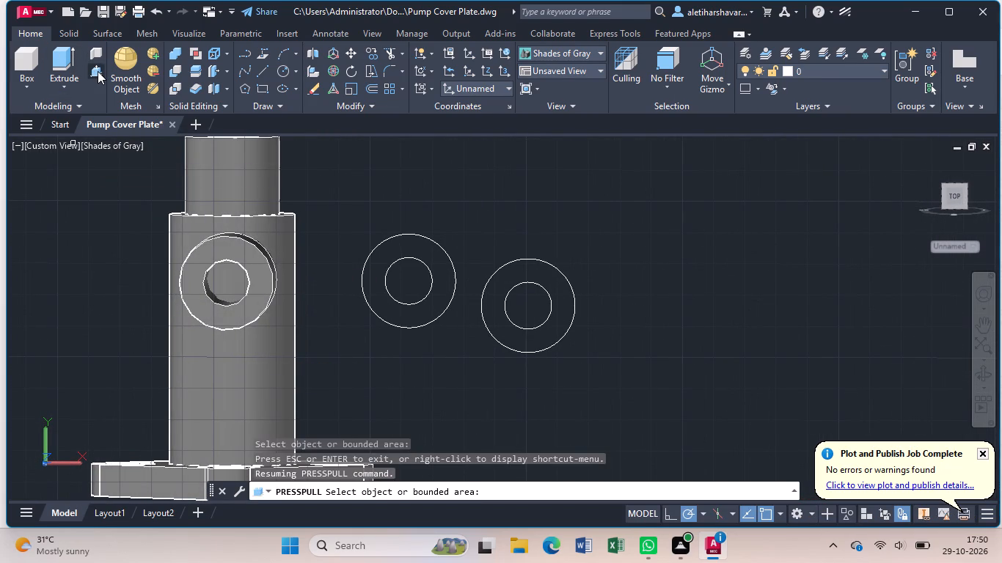
click(48, 146)
click(50, 148)
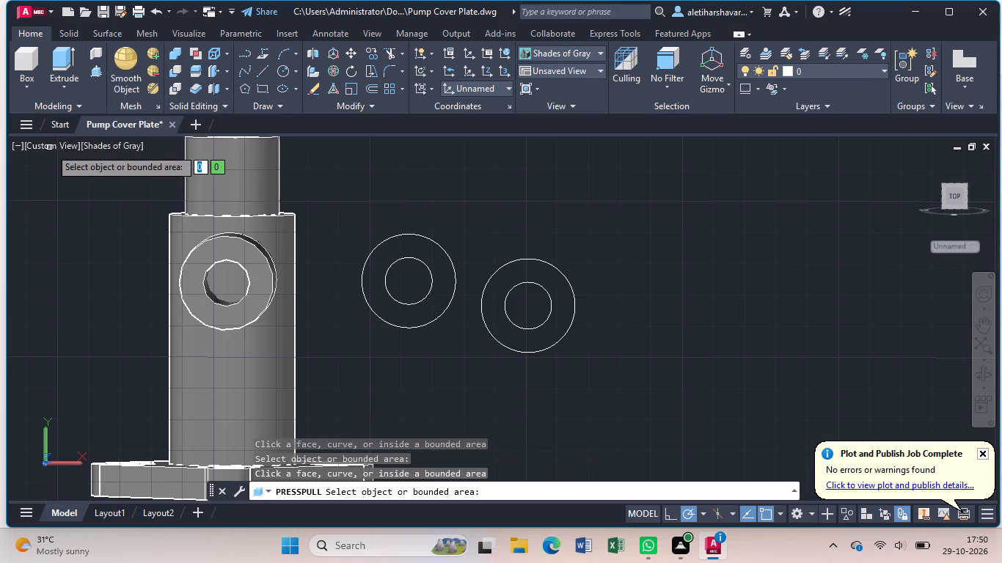
key(Escape)
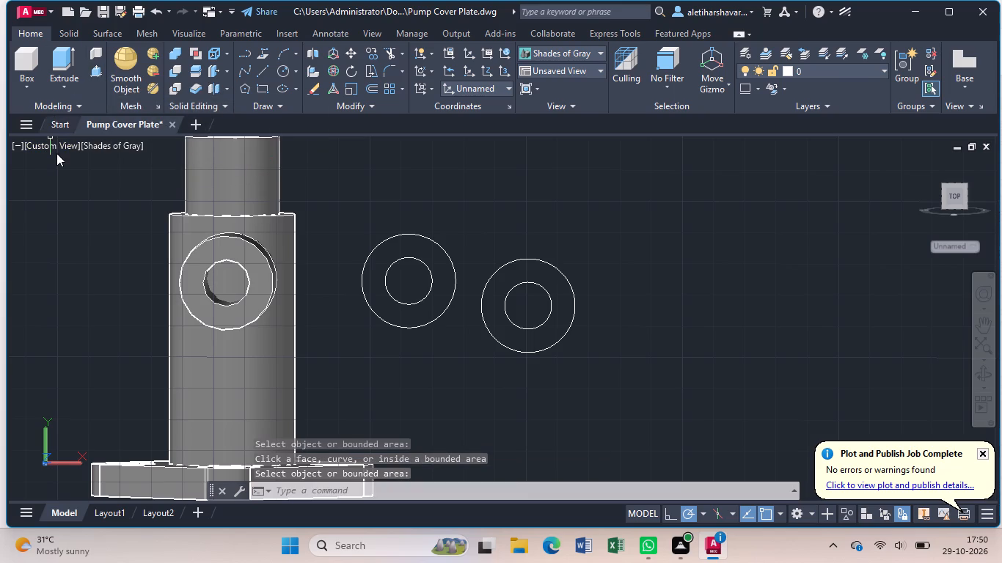
click(58, 144)
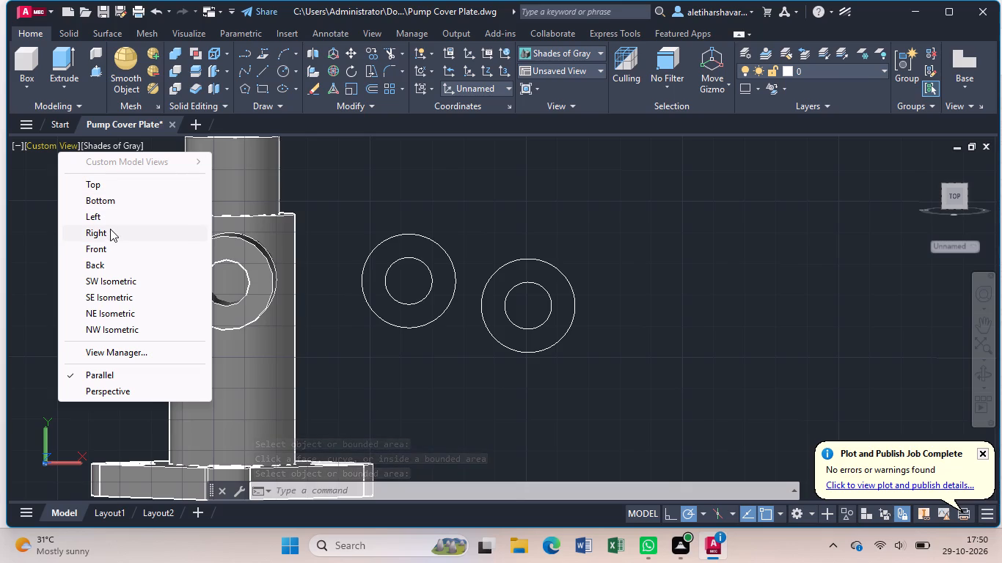
click(110, 249)
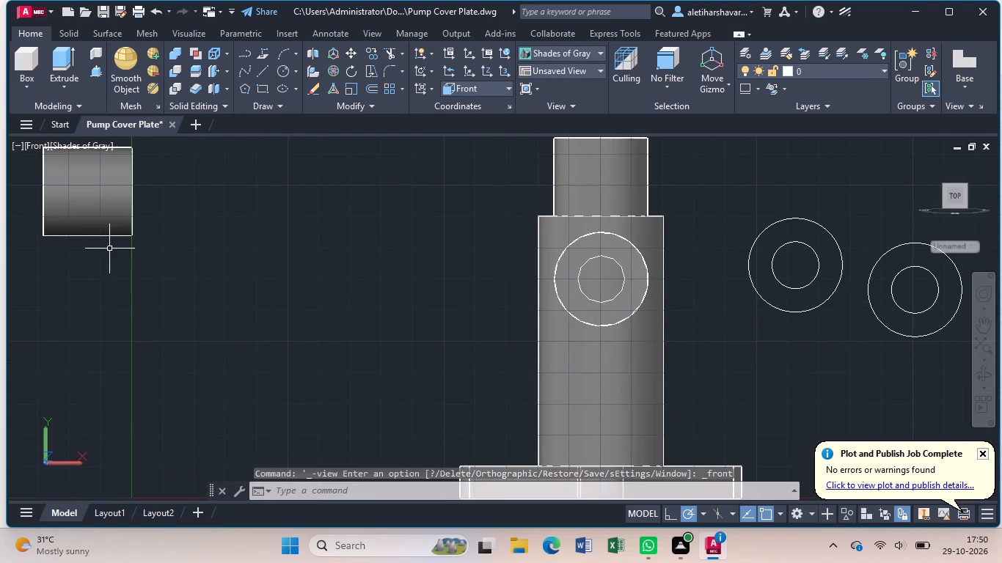
click(78, 208)
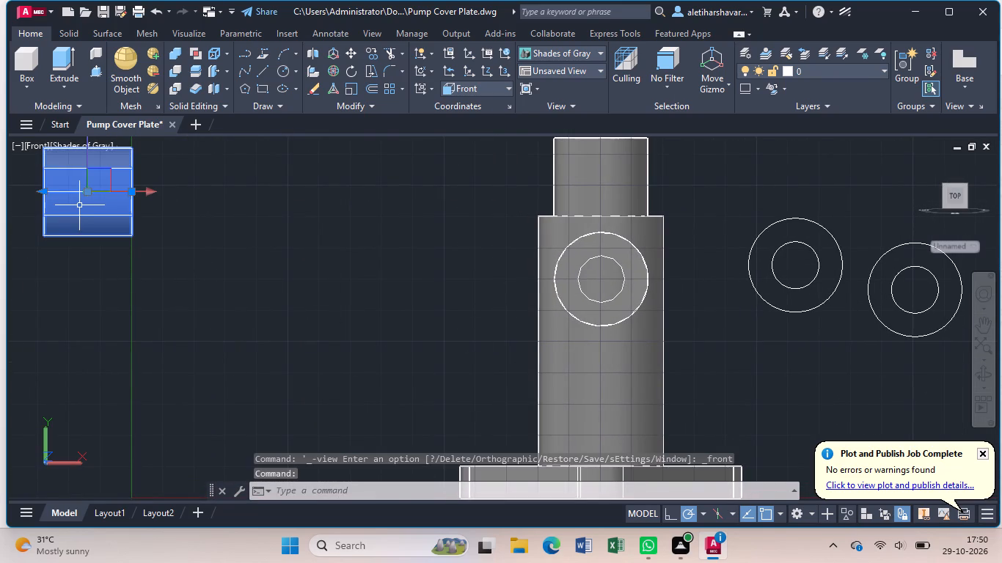
key(Delete)
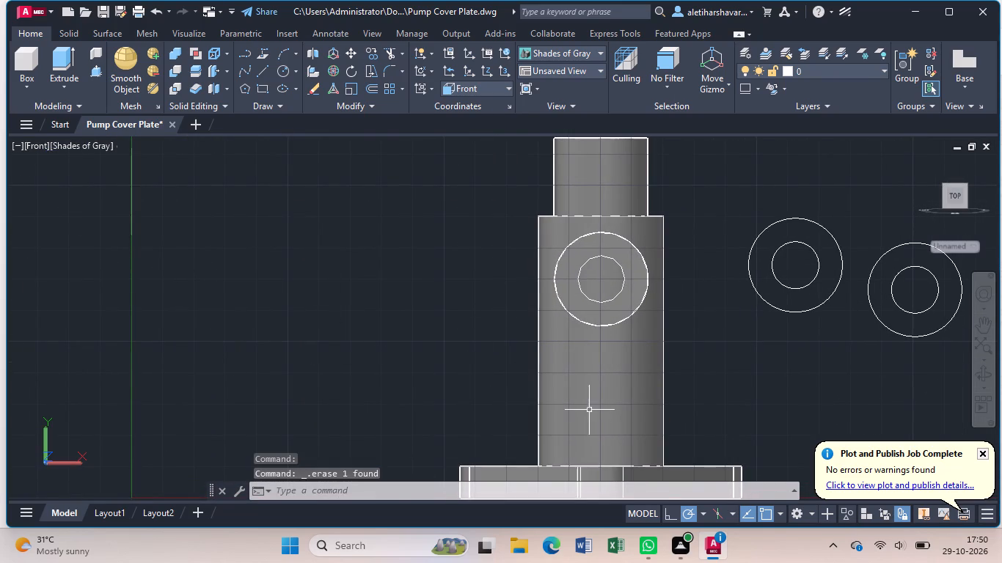
Draw a circle of radius 30 in the empty space beside the large central cylinder.
click(590, 411)
middle_drag(589, 400, 355, 359)
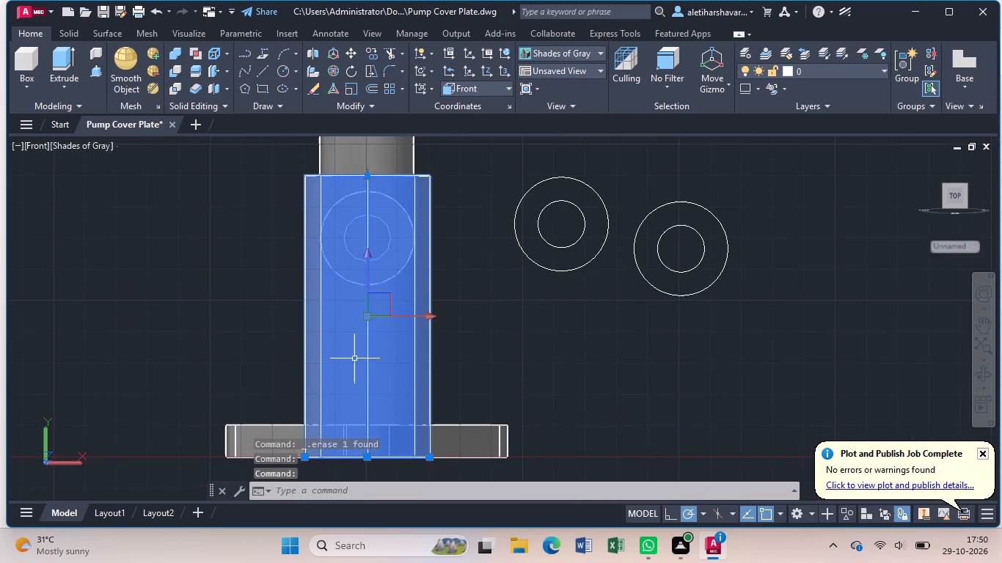
key(Escape)
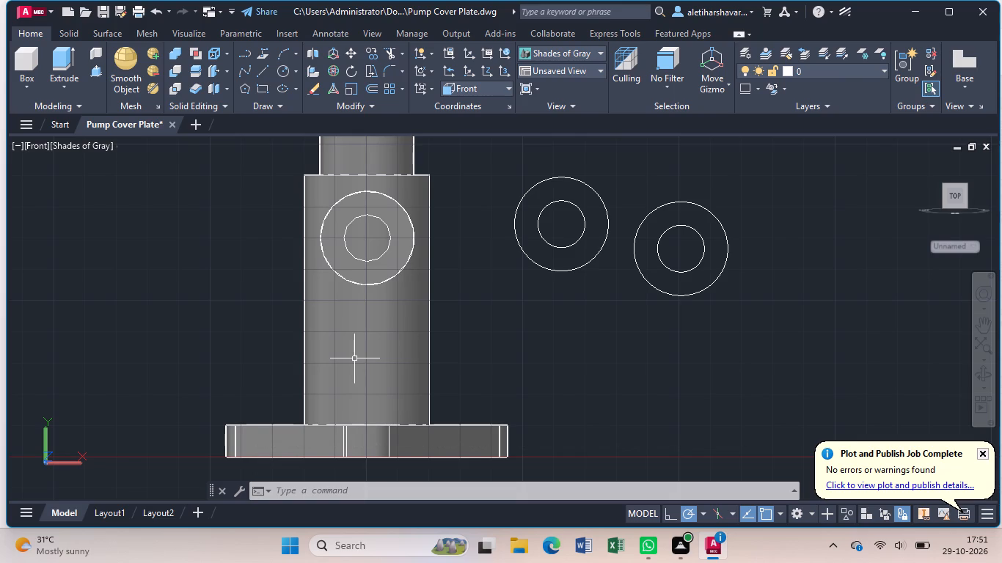
click(281, 67)
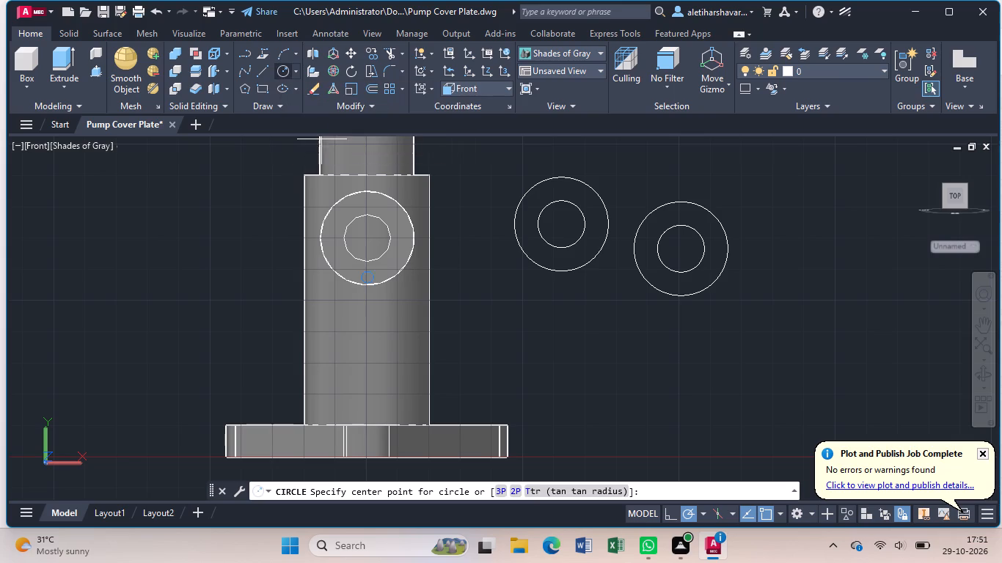
click(147, 303)
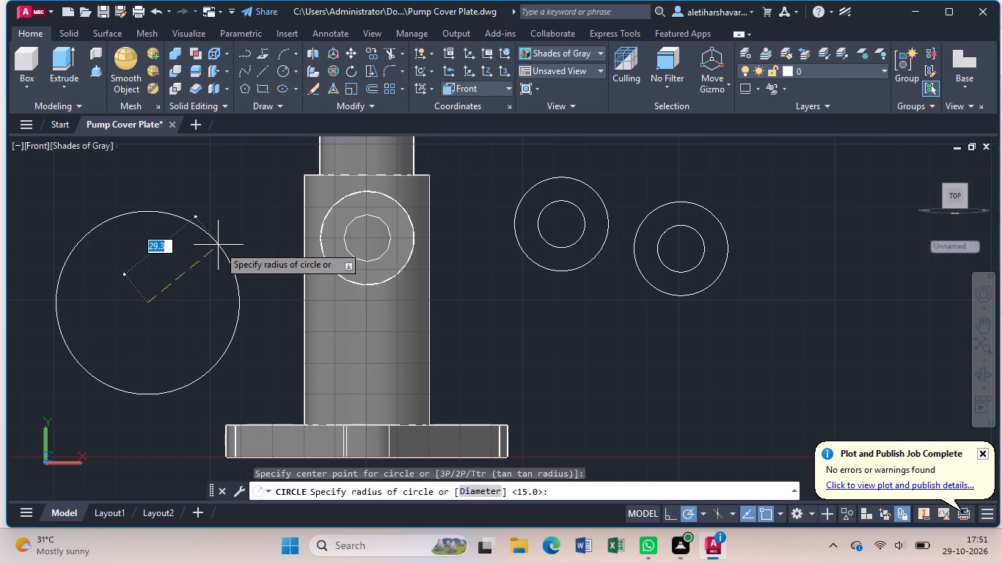
key(3)
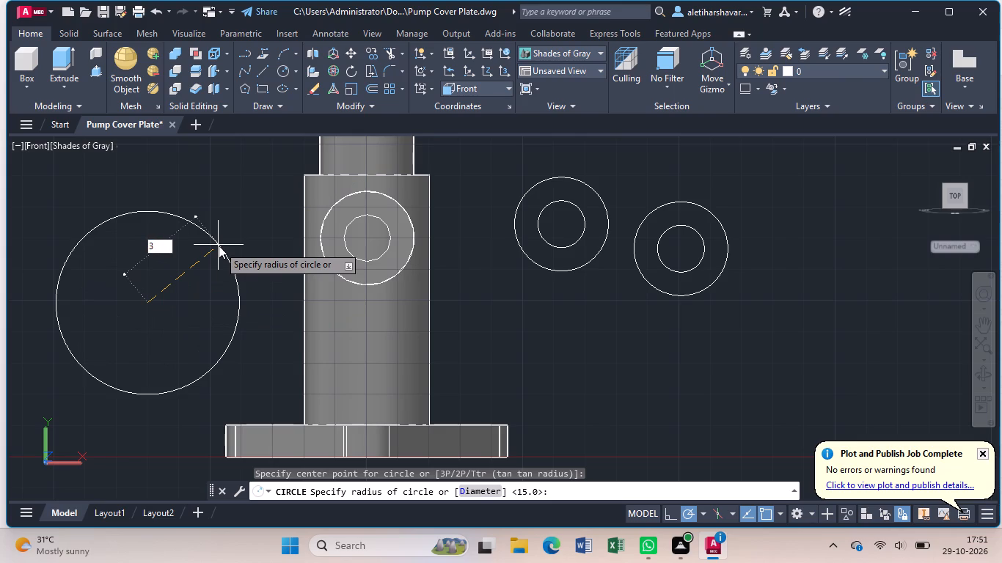
key(0)
key(Return)
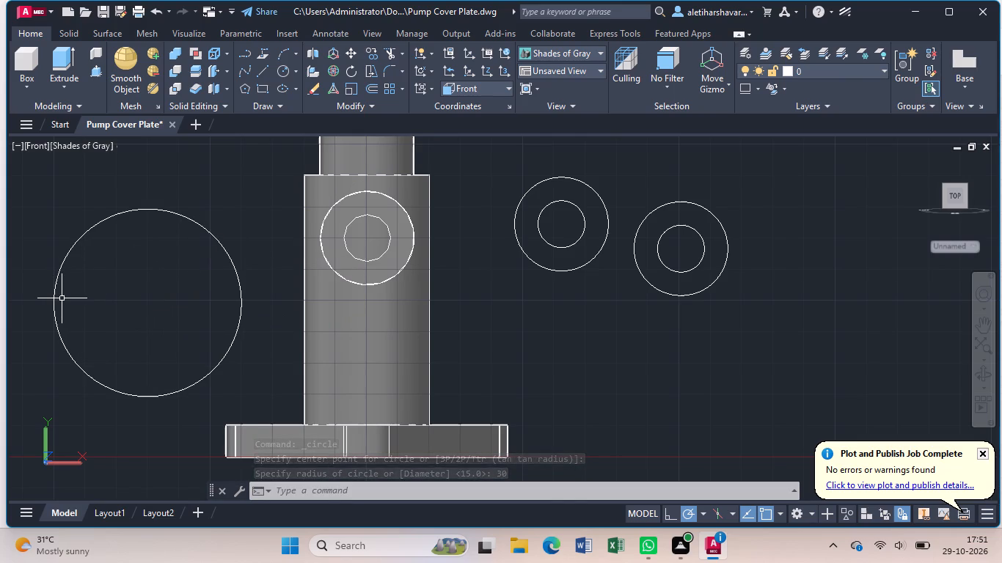
Draw a horizontal line from the radius 30 circle's centre to just beyond its edge, toward the central cylinder.
key(l)
key(Return)
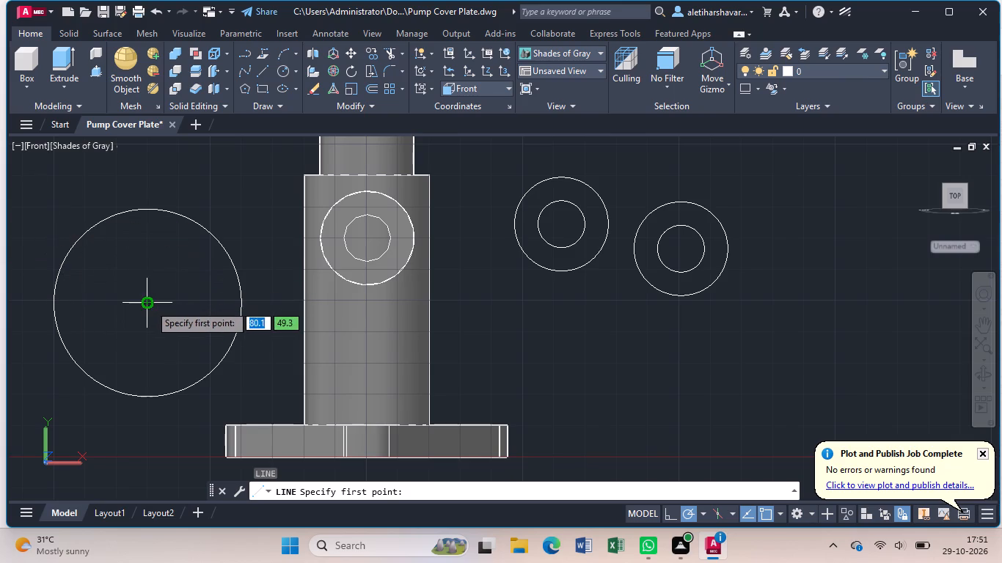
click(151, 304)
click(266, 300)
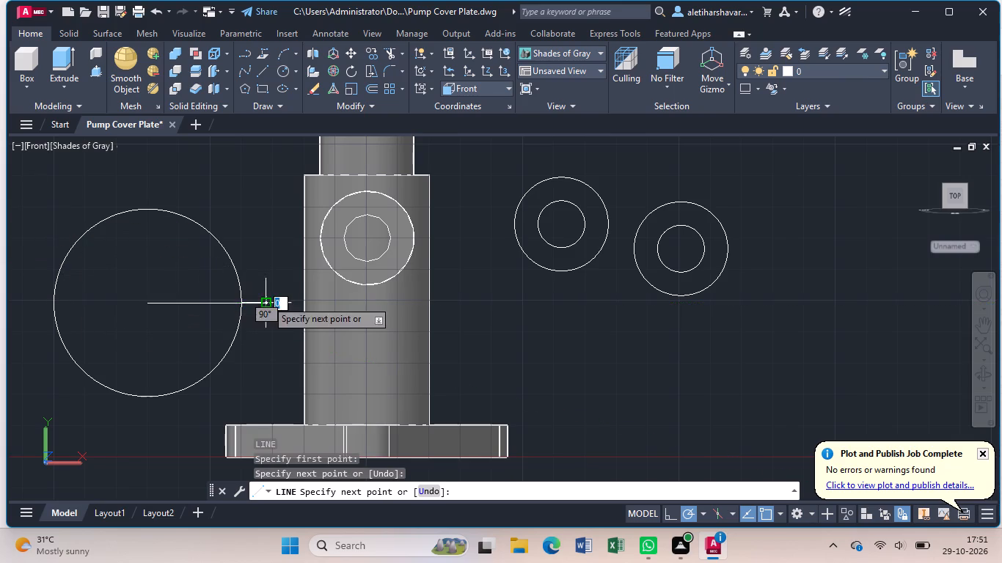
key(Escape)
Draw a circle of radius 5 centred where the horizontal line crosses the large circle.
key(c)
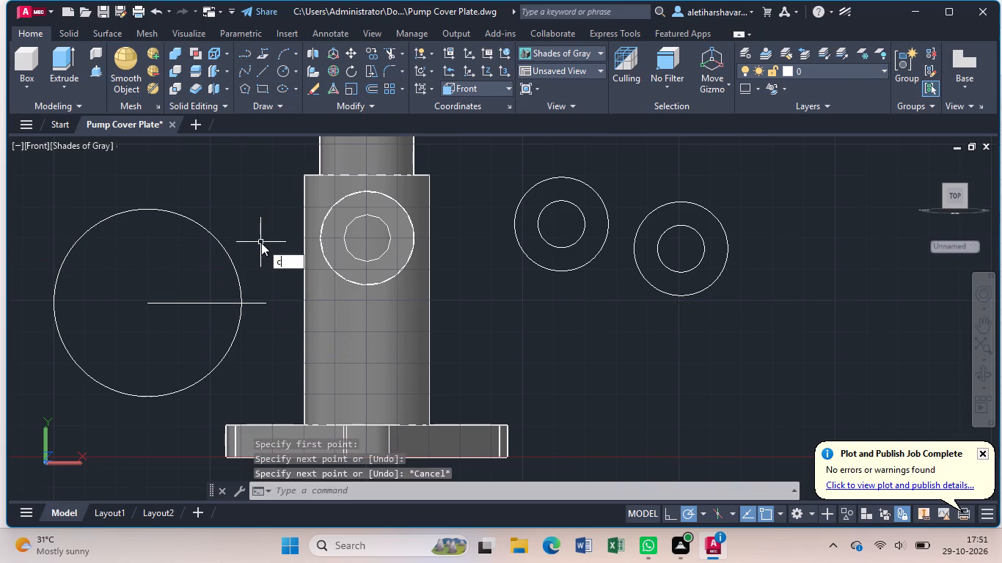
key(Return)
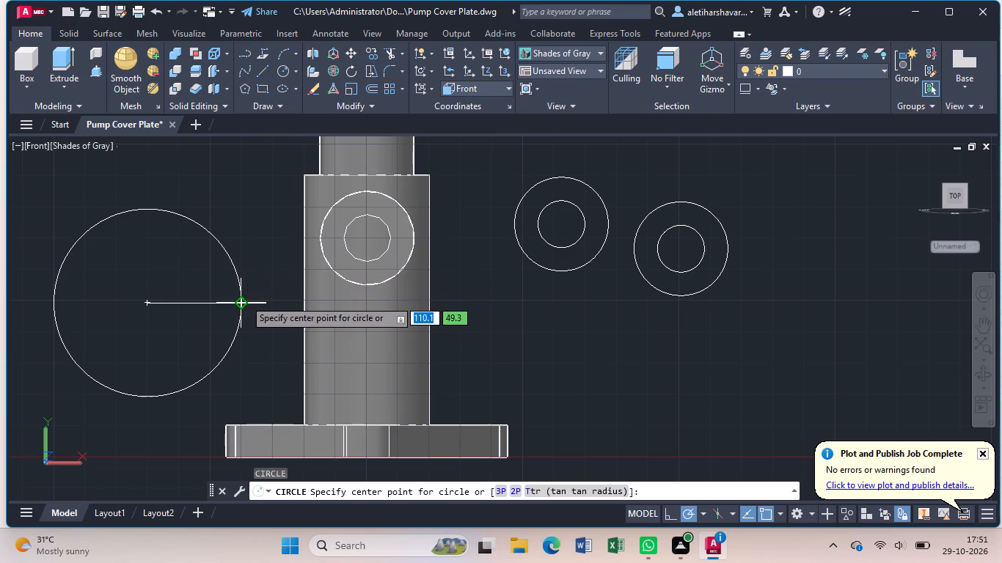
click(244, 306)
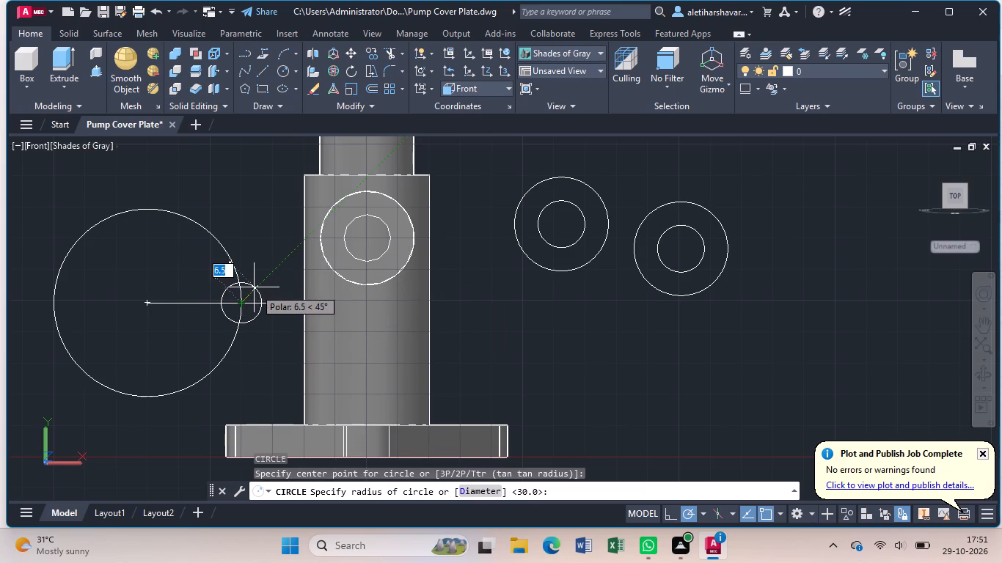
key(5)
key(Return)
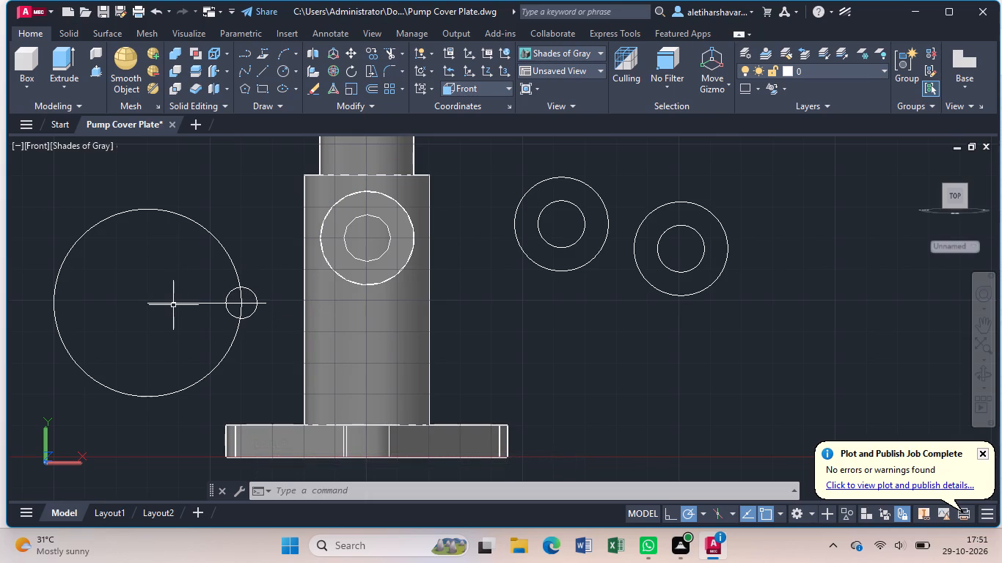
Polar-array the radius 5 circle around the radius 30 circle's centre with 4 items over 360 degrees.
key(a)
text(66)
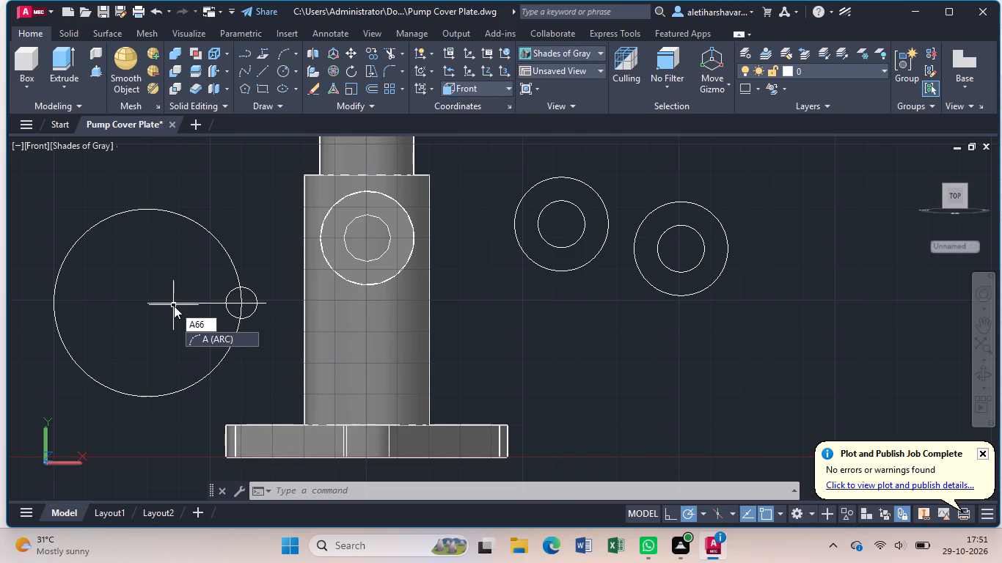
key(Delete)
key(Delete)
key(BackSpace)
key(BackSpace)
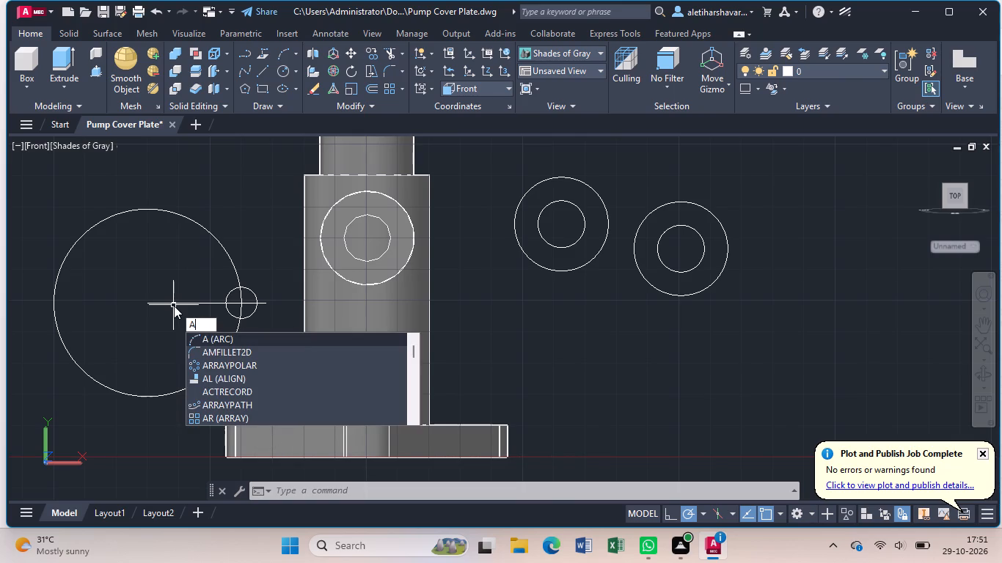
text(rr)
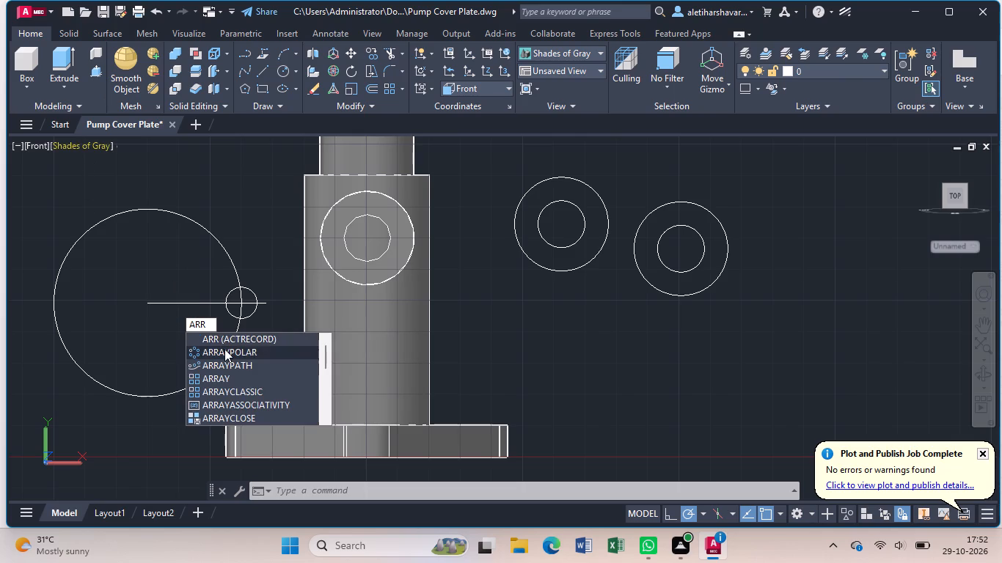
click(226, 350)
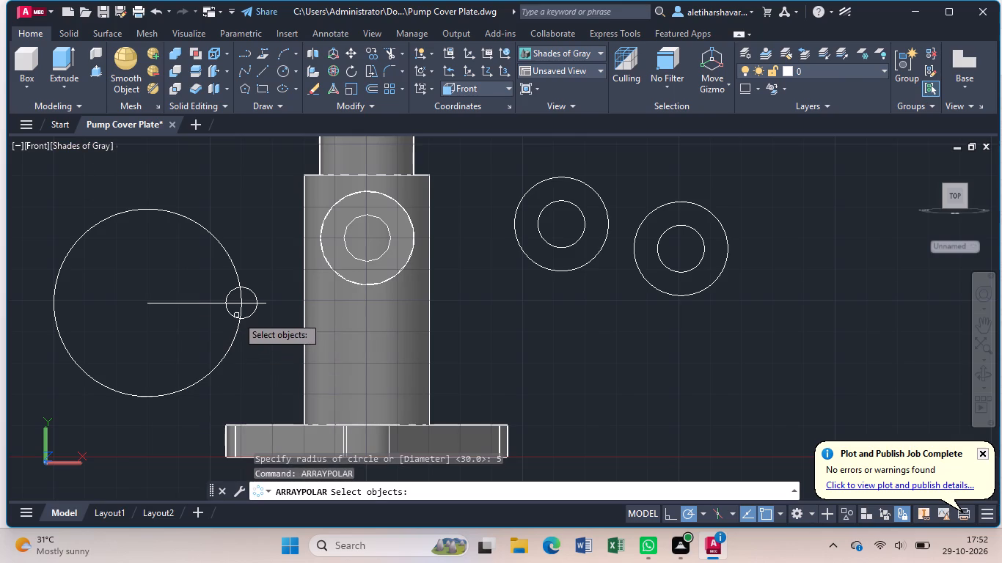
click(234, 316)
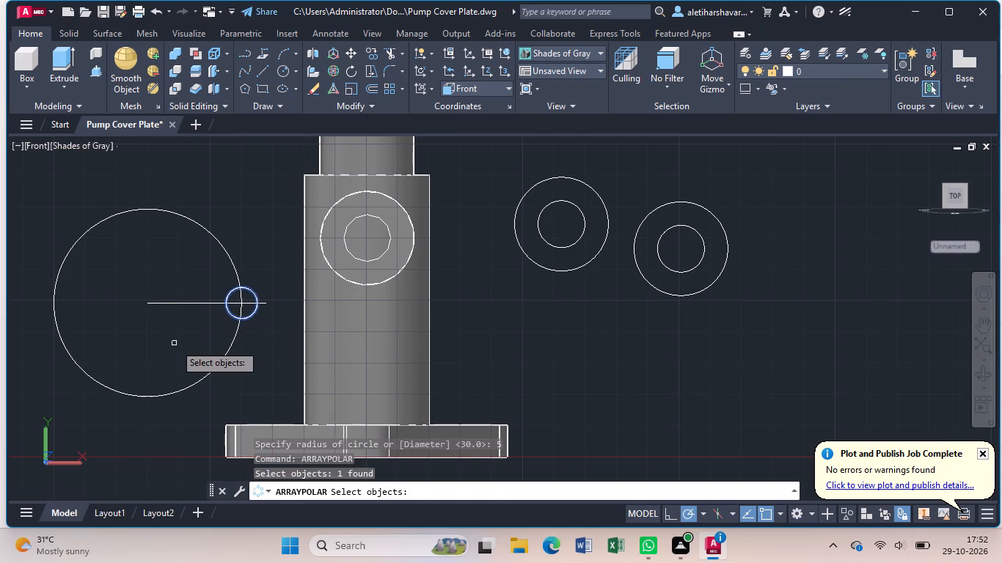
key(Return)
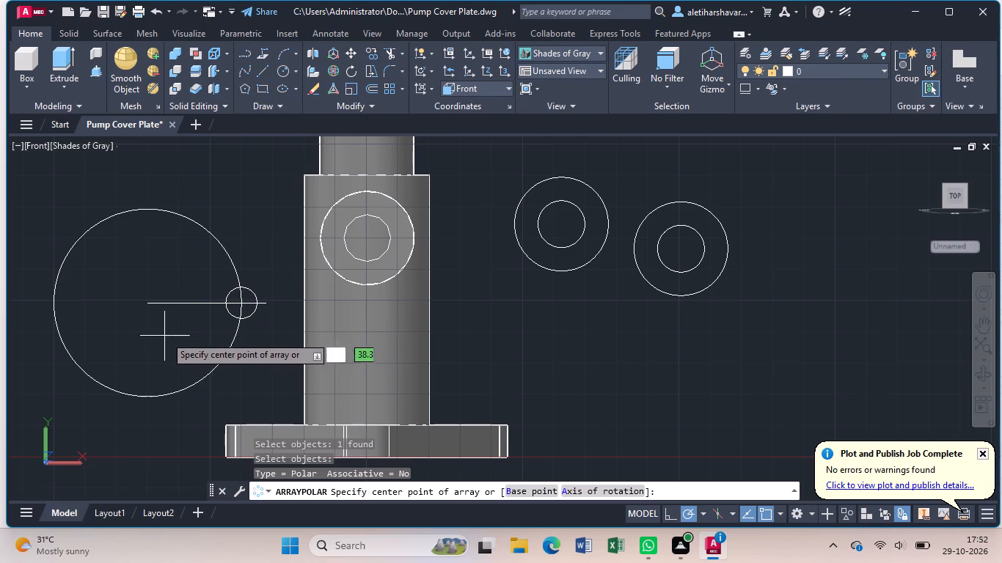
click(149, 306)
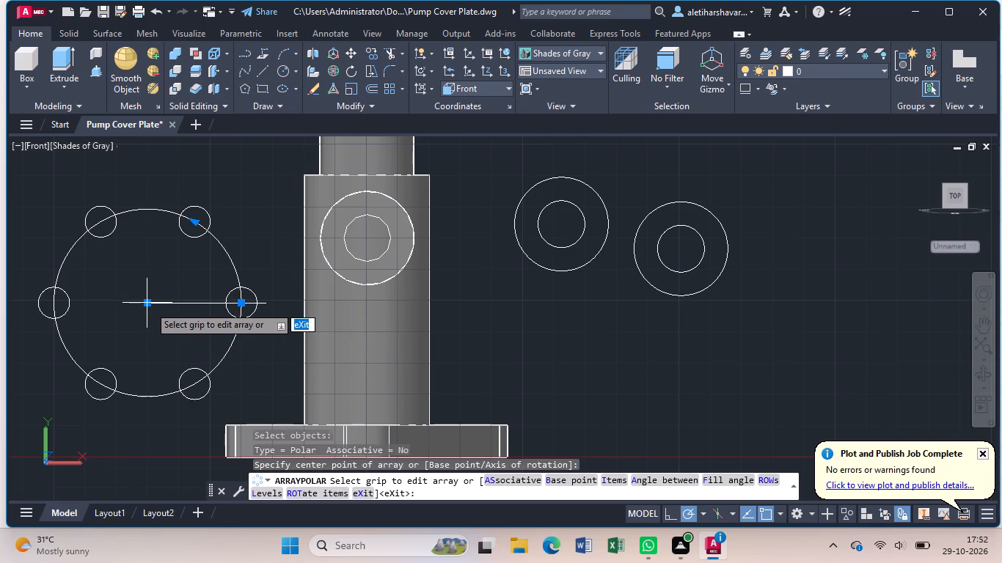
click(183, 48)
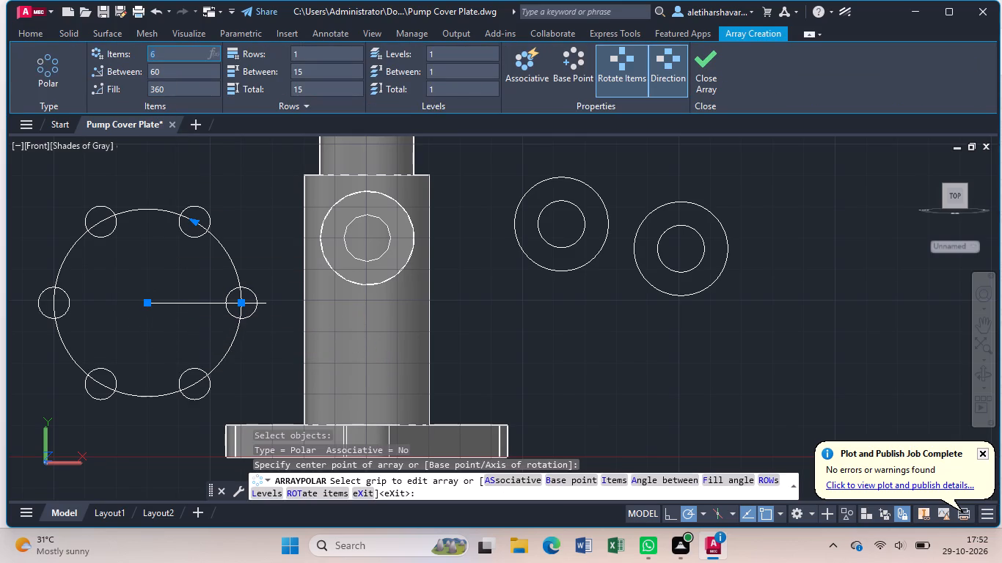
key(BackSpace)
key(4)
key(Return)
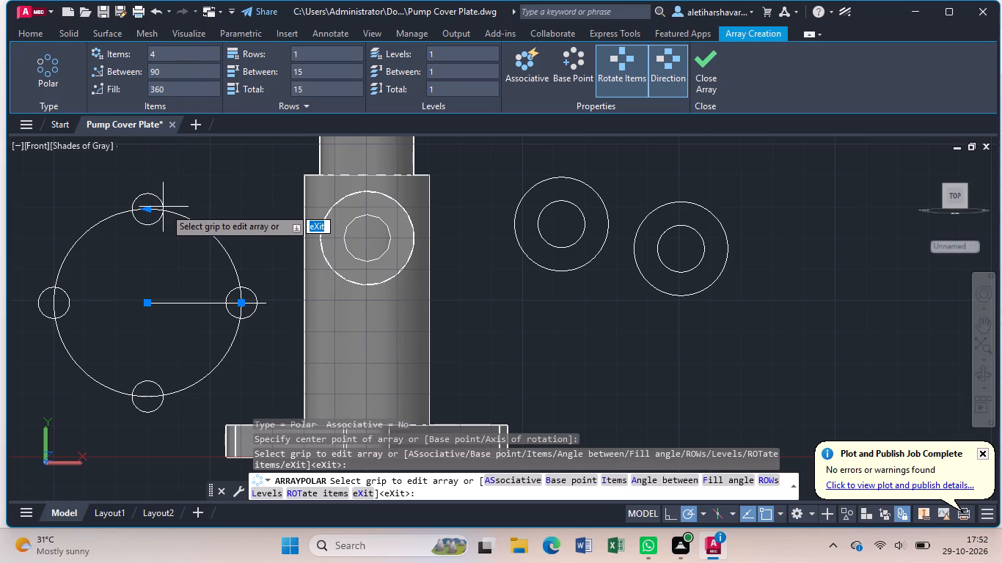
key(Escape)
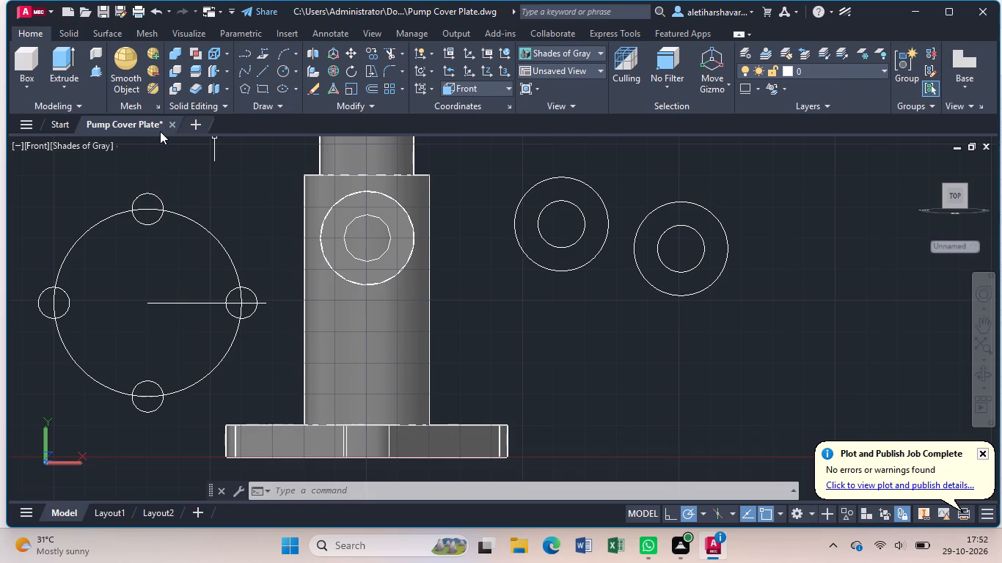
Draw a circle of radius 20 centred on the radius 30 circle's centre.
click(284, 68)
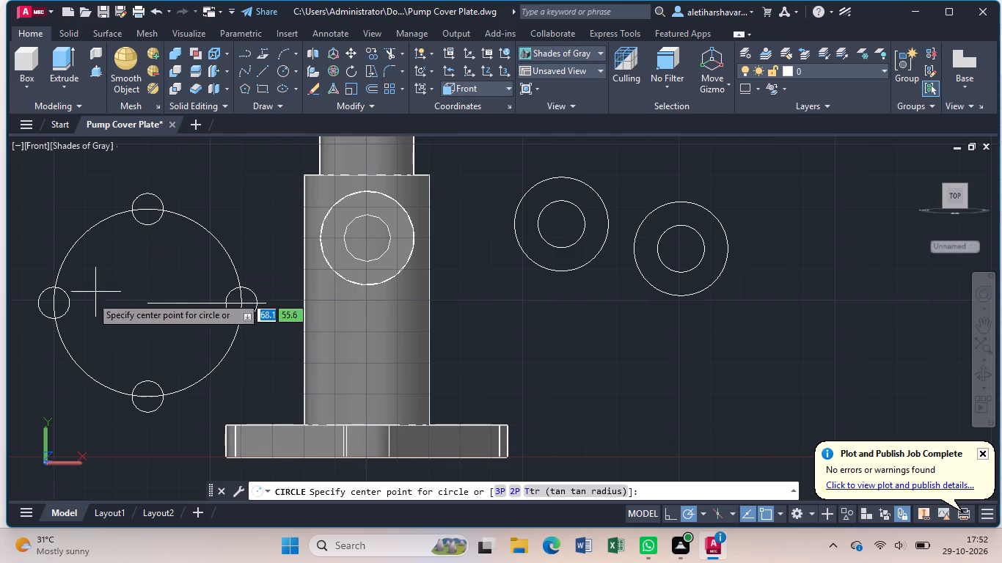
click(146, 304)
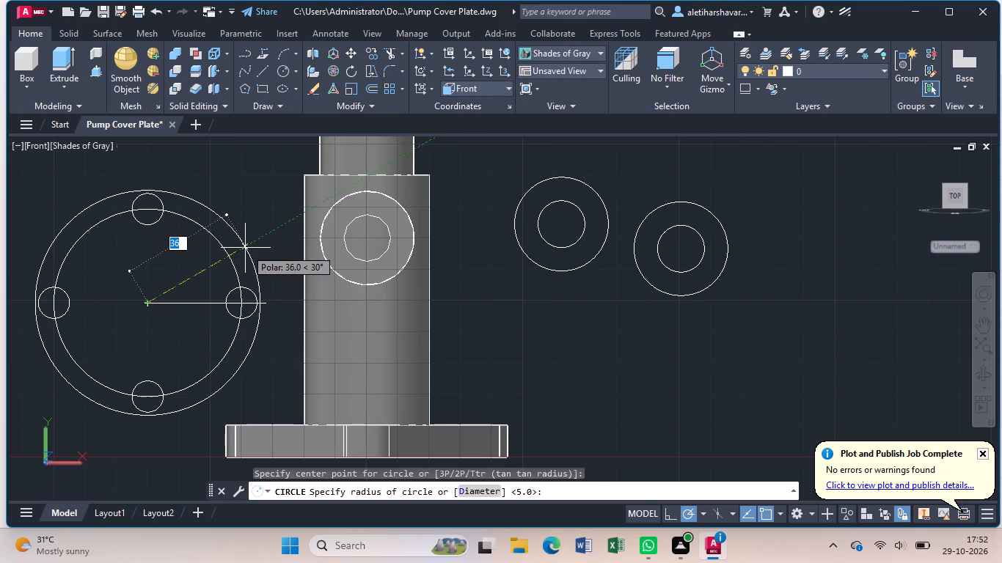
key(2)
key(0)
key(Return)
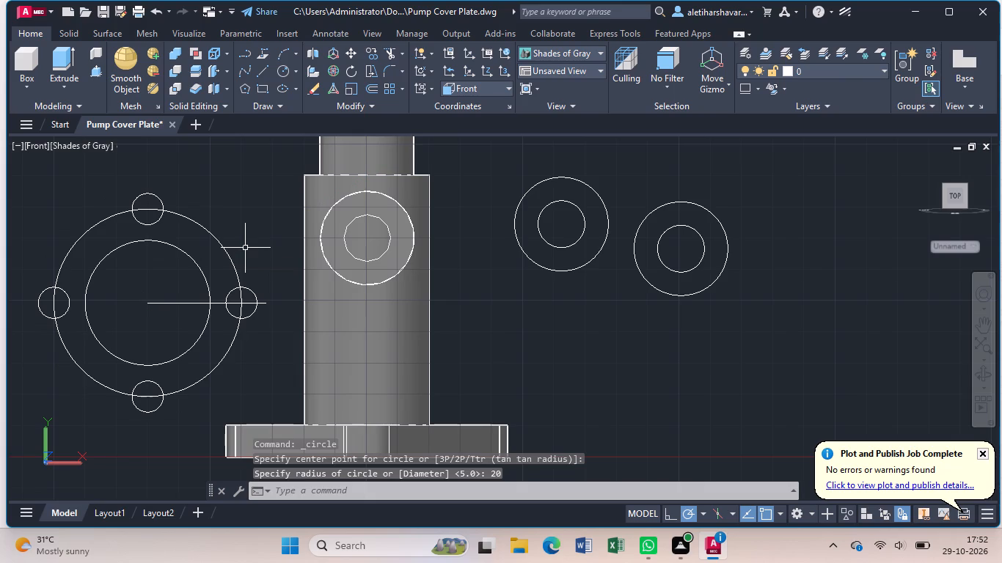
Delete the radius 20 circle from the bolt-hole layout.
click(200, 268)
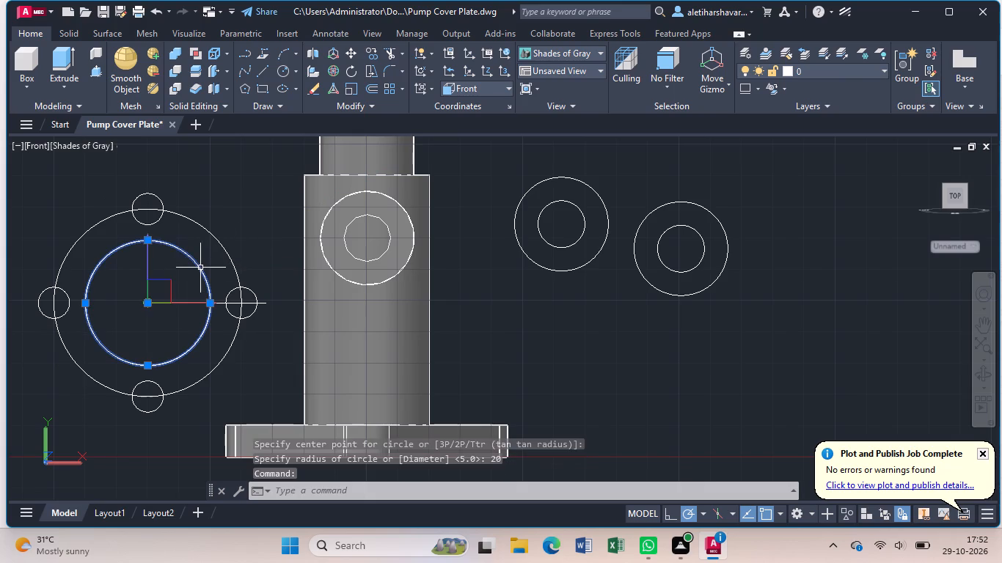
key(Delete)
Draw a circle of radius 40 concentric with the radius 30 circle, enclosing the four small circles.
key(c)
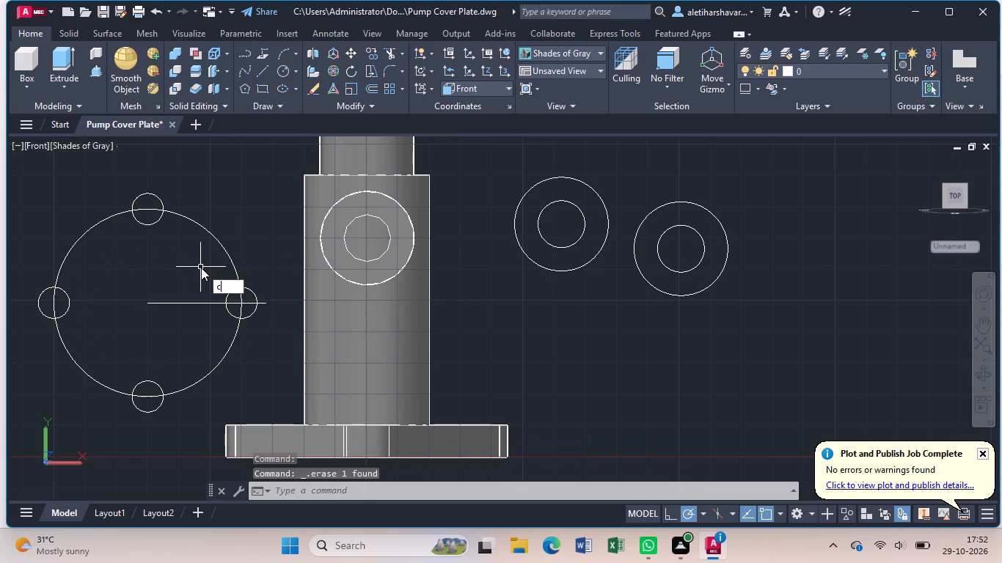
key(Return)
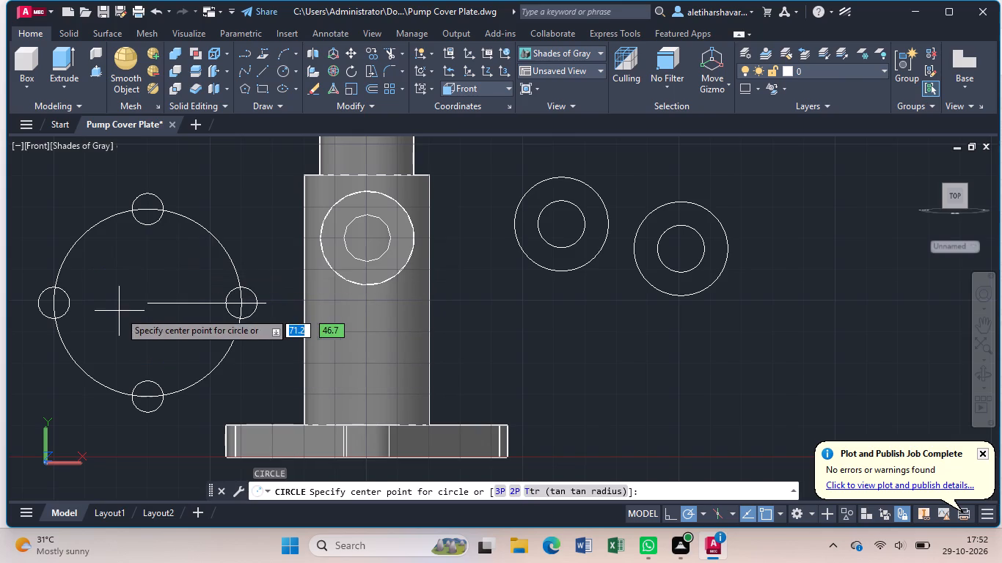
click(148, 304)
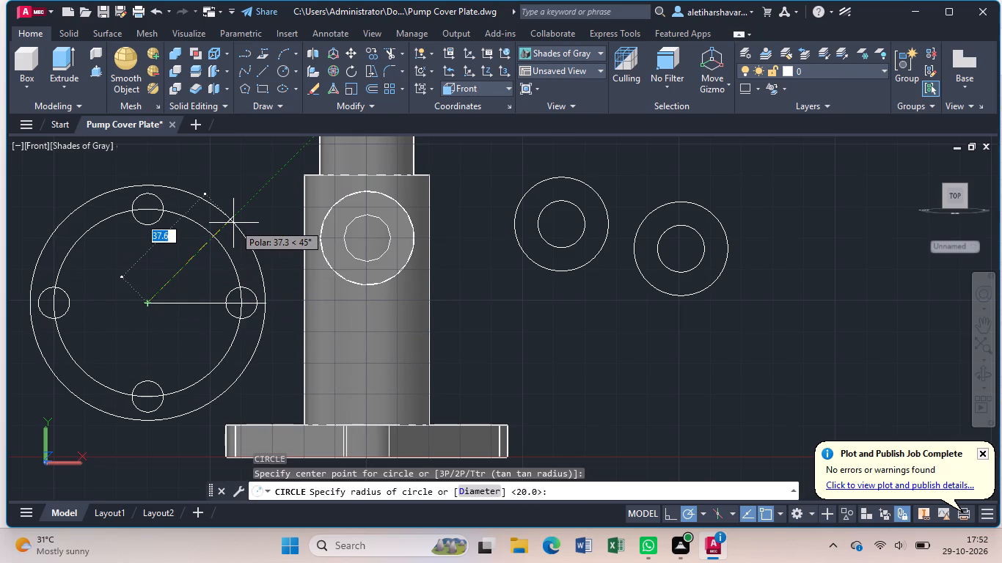
text(40)
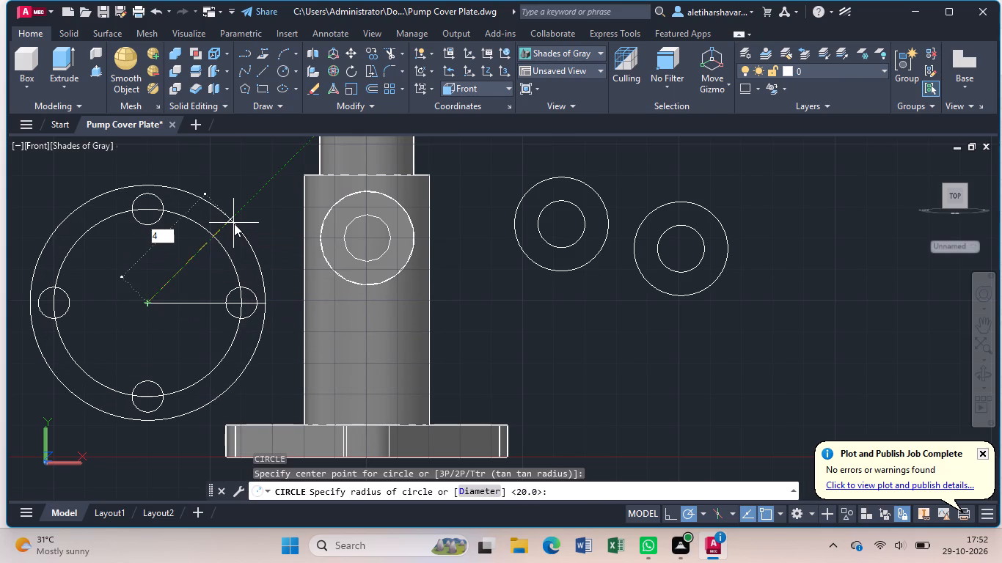
key(Return)
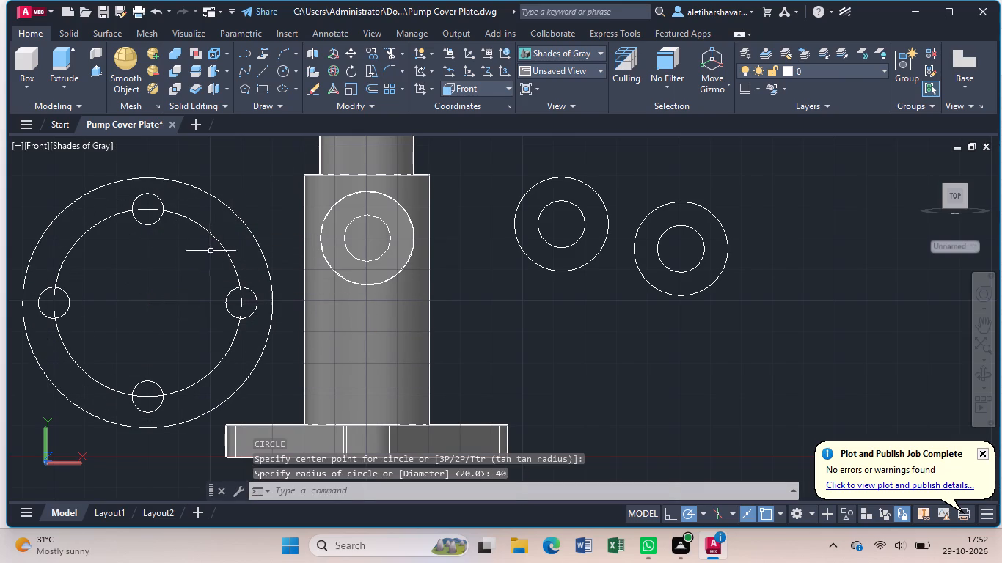
Delete the horizontal construction line running from the centre of the bolt-hole layout.
click(191, 305)
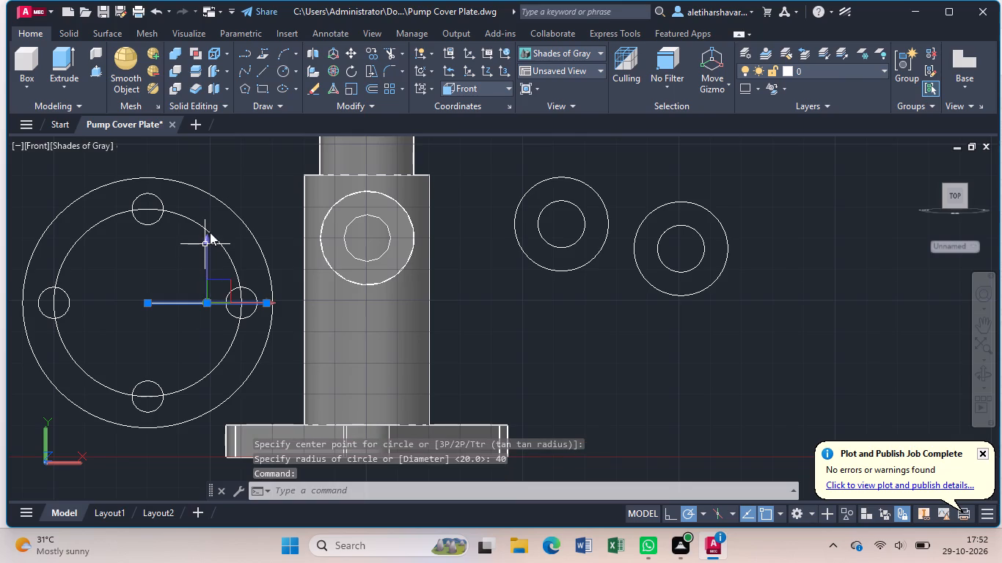
key(Delete)
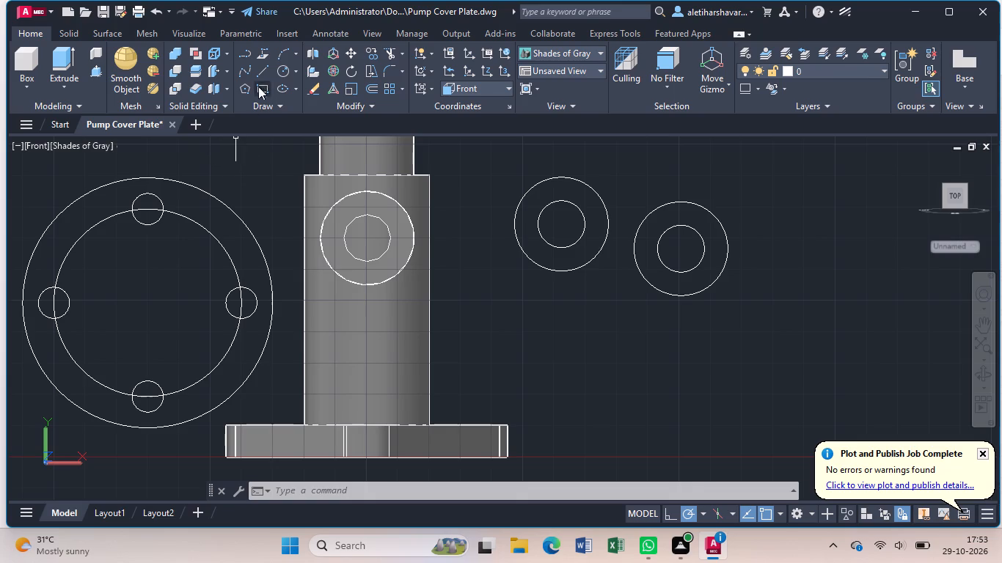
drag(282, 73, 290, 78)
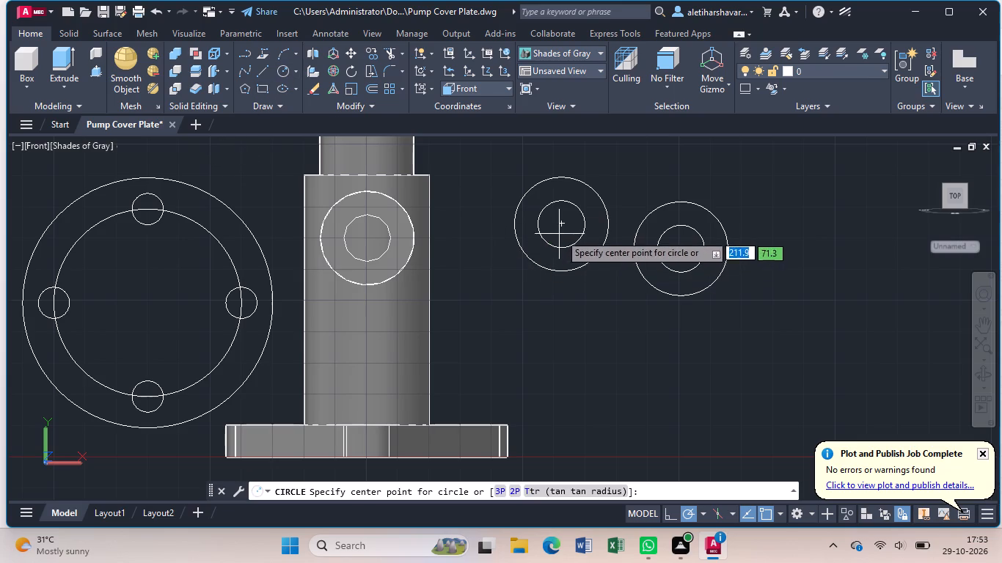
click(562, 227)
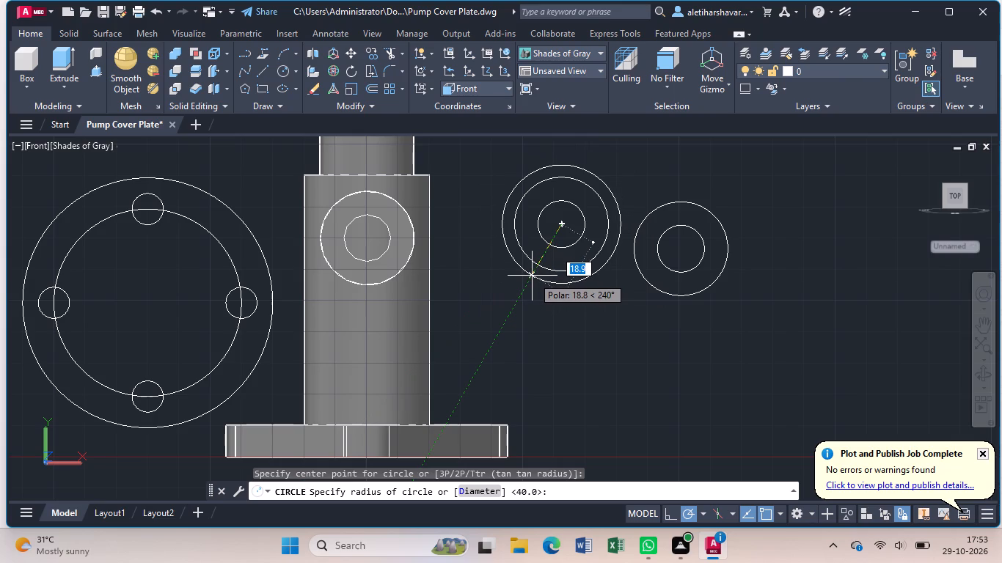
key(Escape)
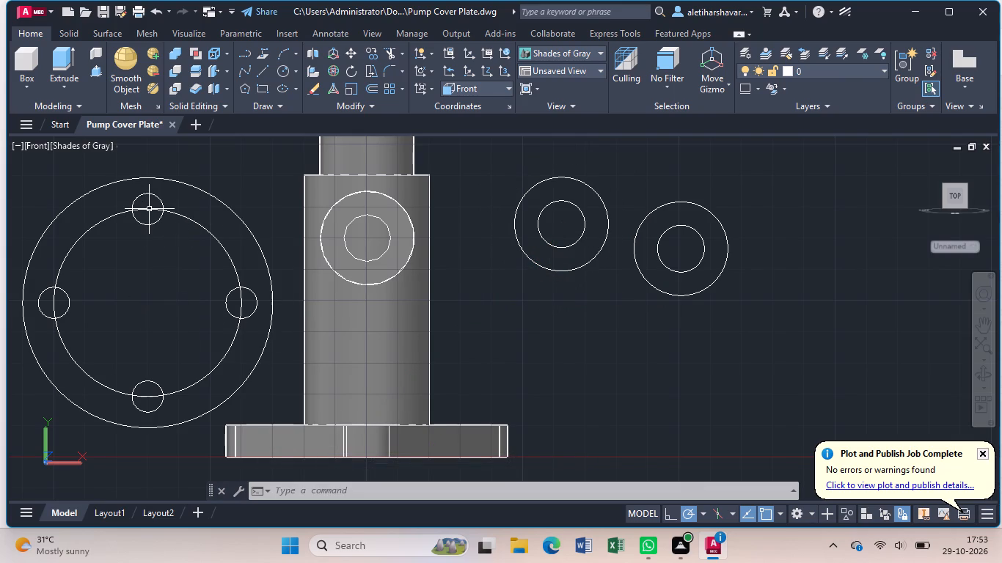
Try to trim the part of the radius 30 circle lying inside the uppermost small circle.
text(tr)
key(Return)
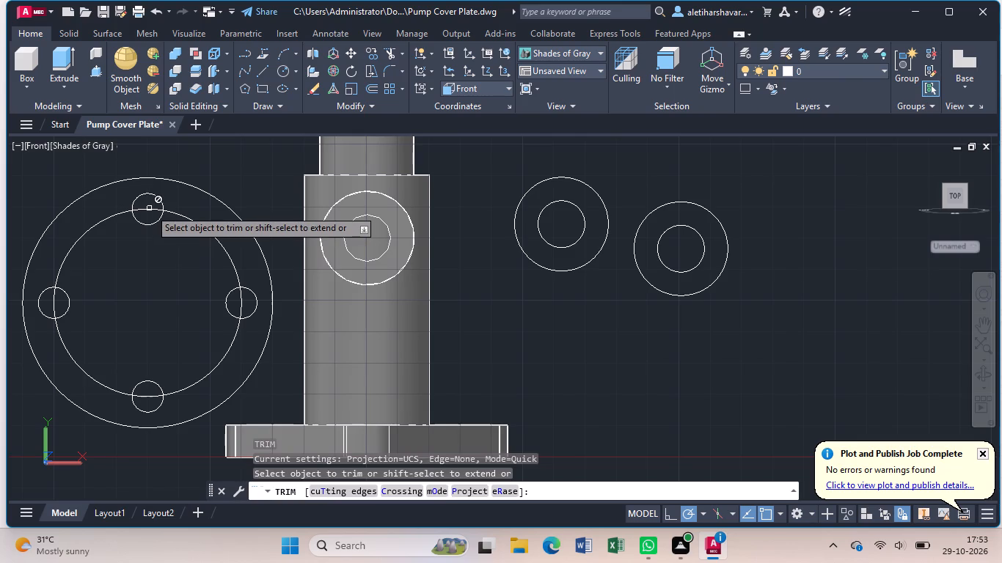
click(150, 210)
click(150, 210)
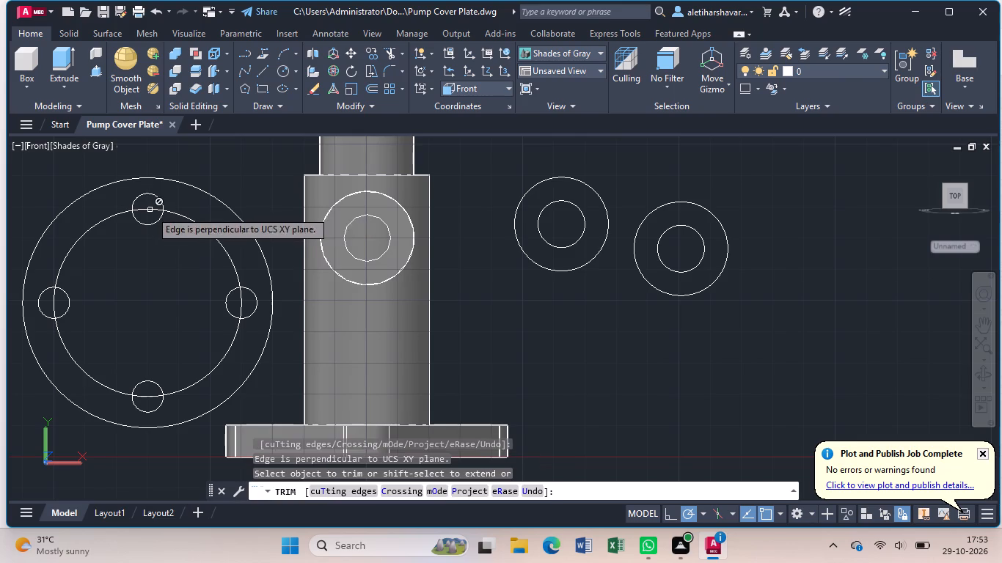
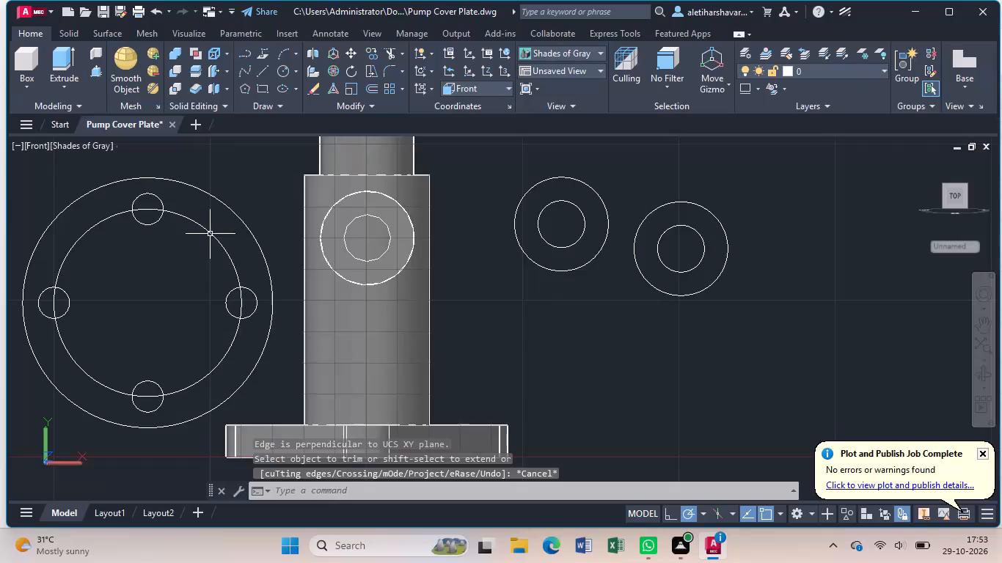
Delete the radius 30 circle that passes through the centres of the four small bolt-hole circles.
click(211, 235)
key(Delete)
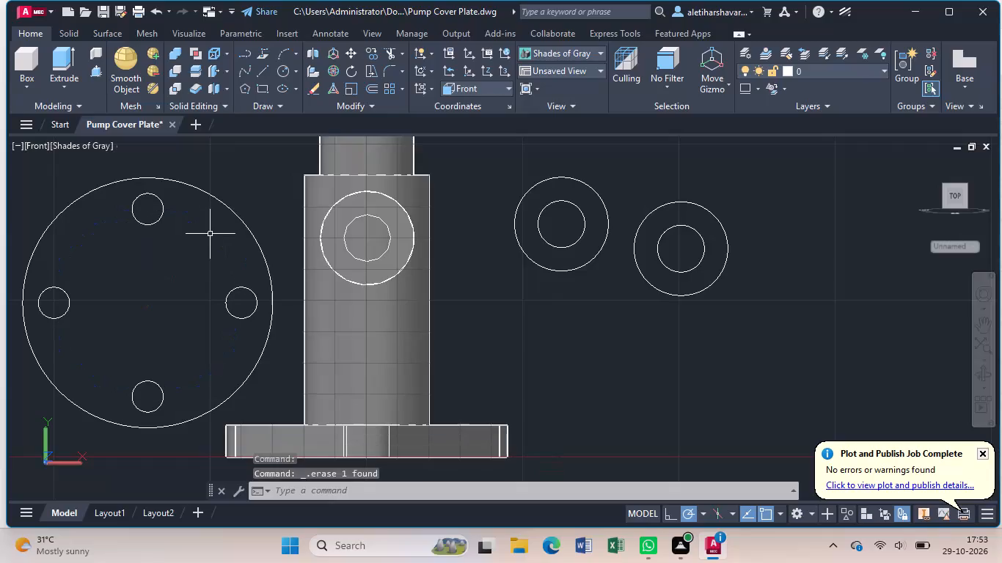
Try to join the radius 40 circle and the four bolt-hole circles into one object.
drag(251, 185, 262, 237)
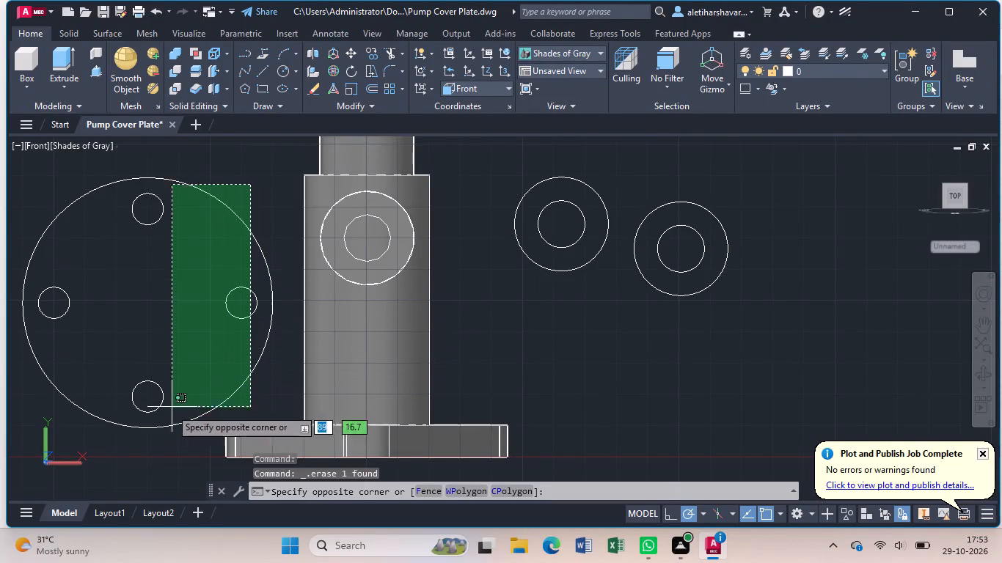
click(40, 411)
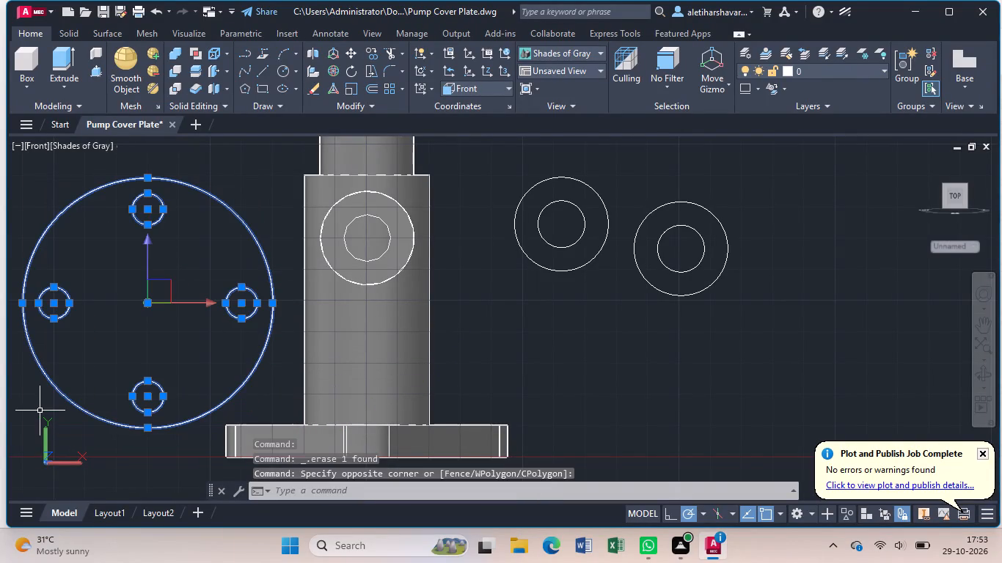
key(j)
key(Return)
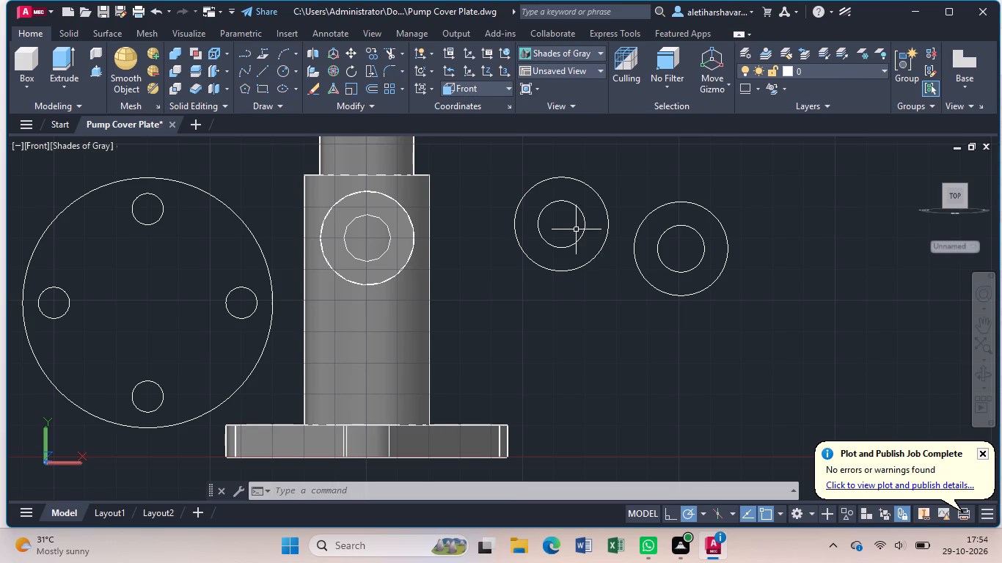
Copy the pair of concentric circles nearest the cylinder, centre to centre, into the middle of the four-hole flange sketch.
text(co)
key(Return)
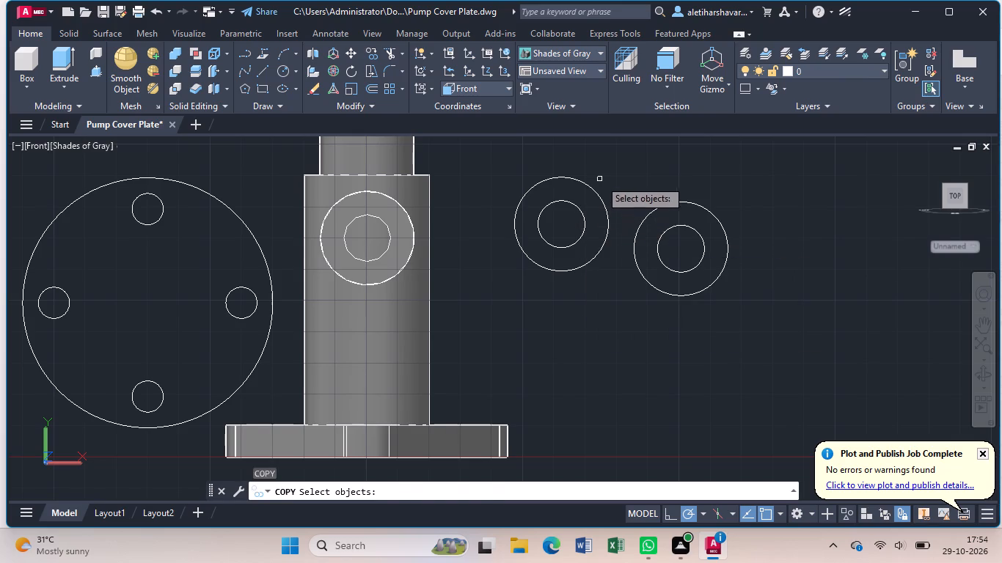
click(602, 175)
click(543, 272)
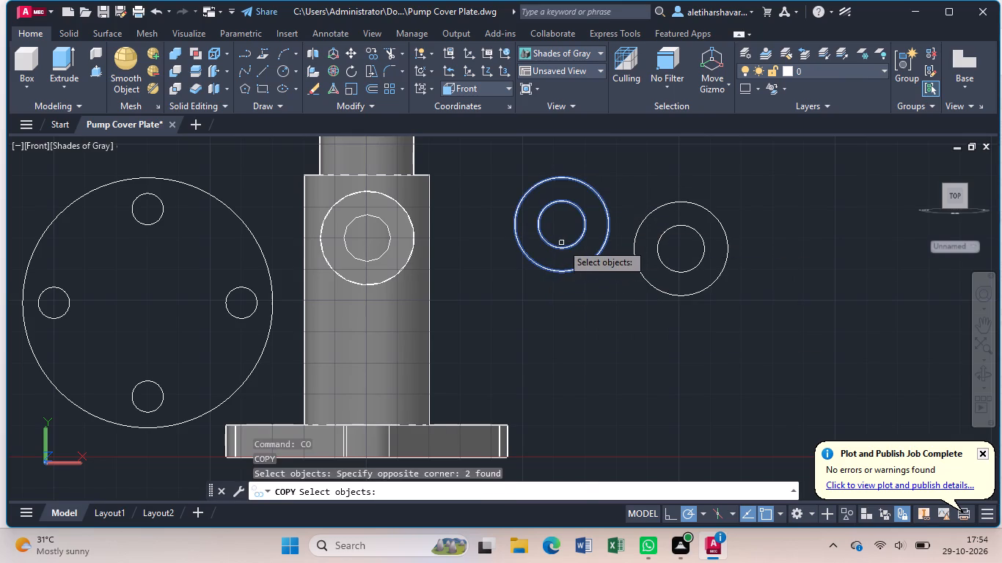
key(Return)
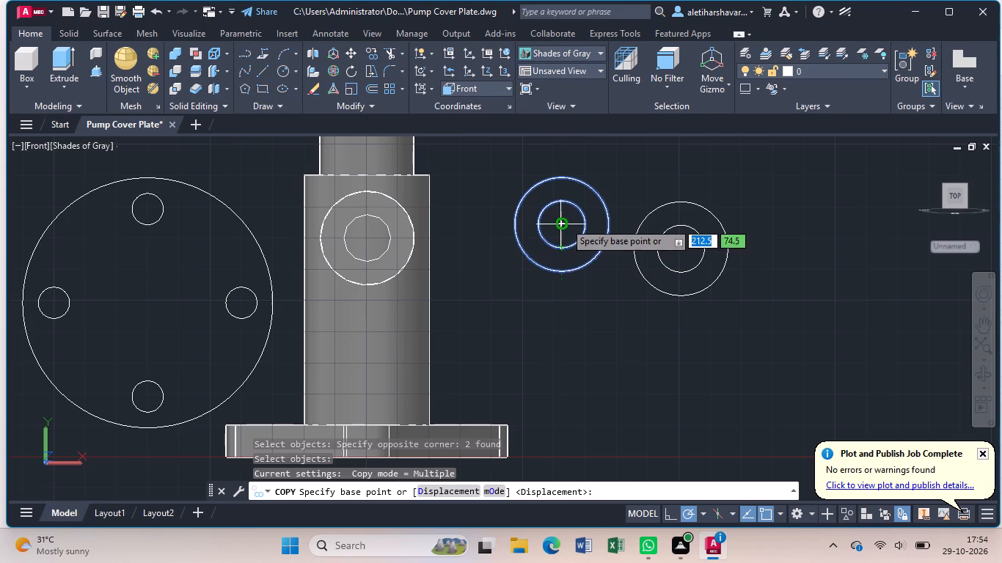
click(565, 221)
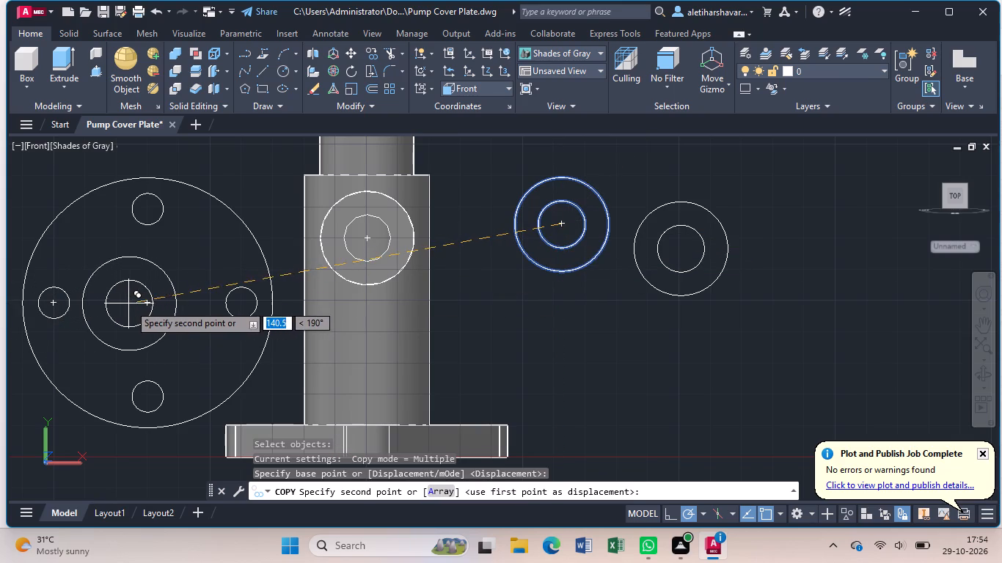
click(145, 303)
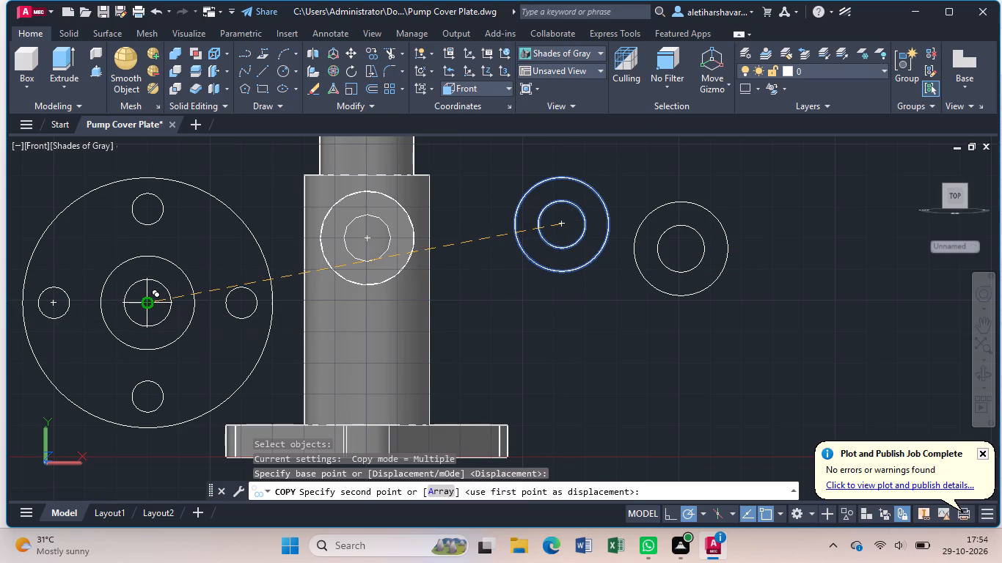
key(Escape)
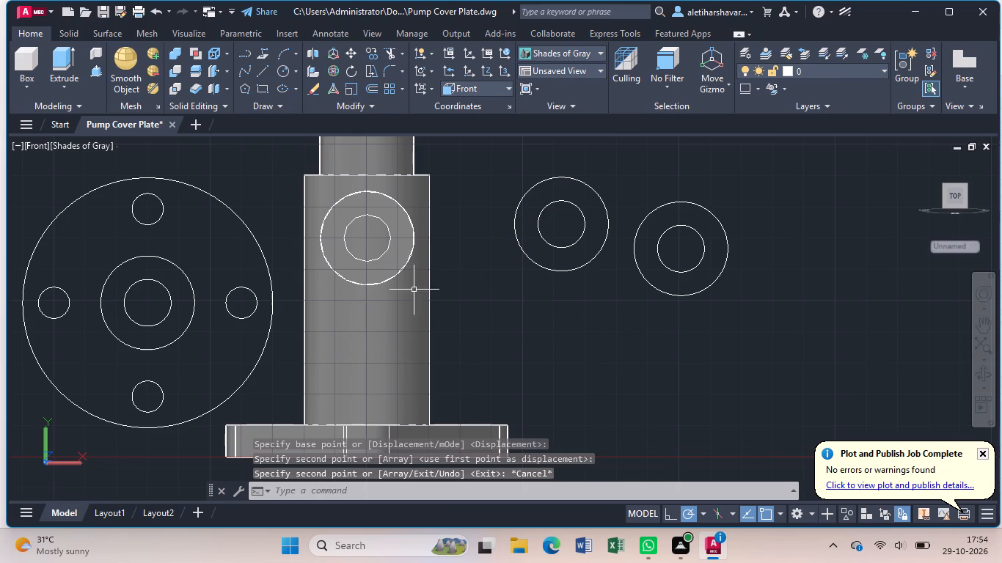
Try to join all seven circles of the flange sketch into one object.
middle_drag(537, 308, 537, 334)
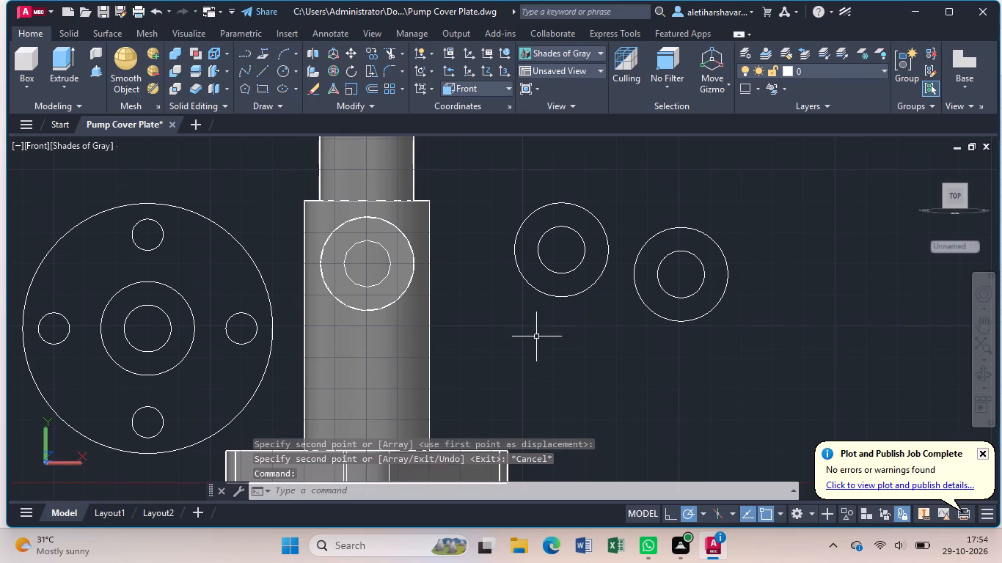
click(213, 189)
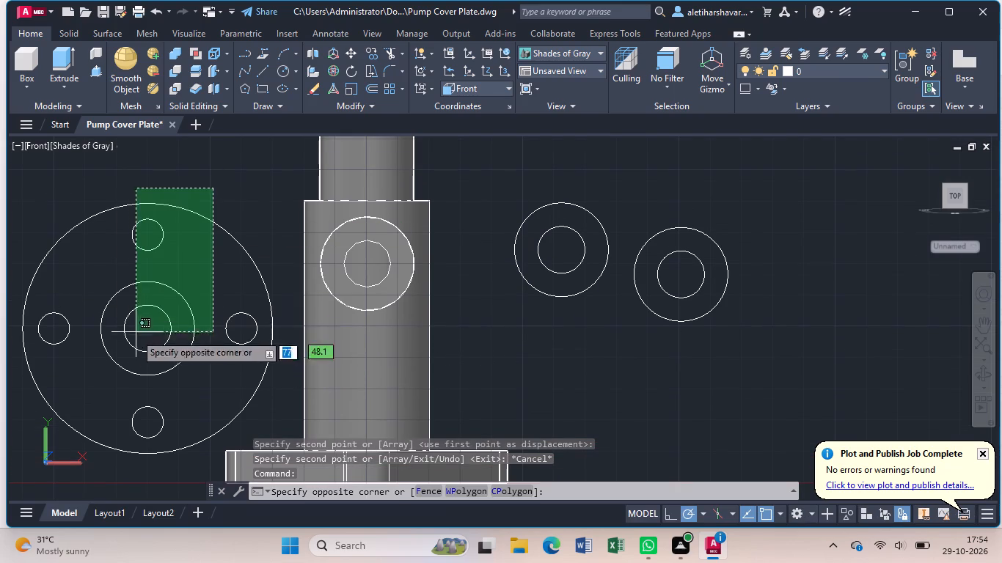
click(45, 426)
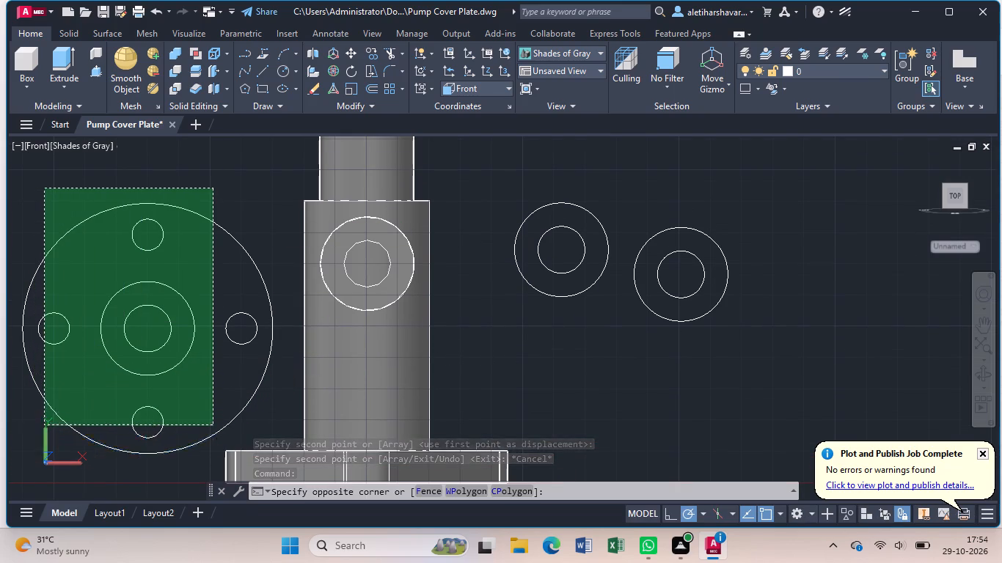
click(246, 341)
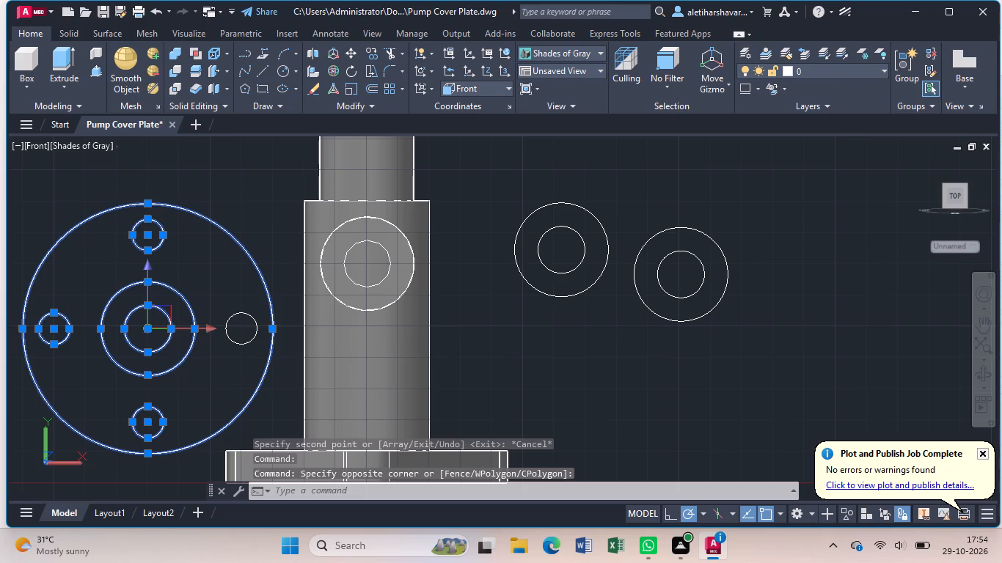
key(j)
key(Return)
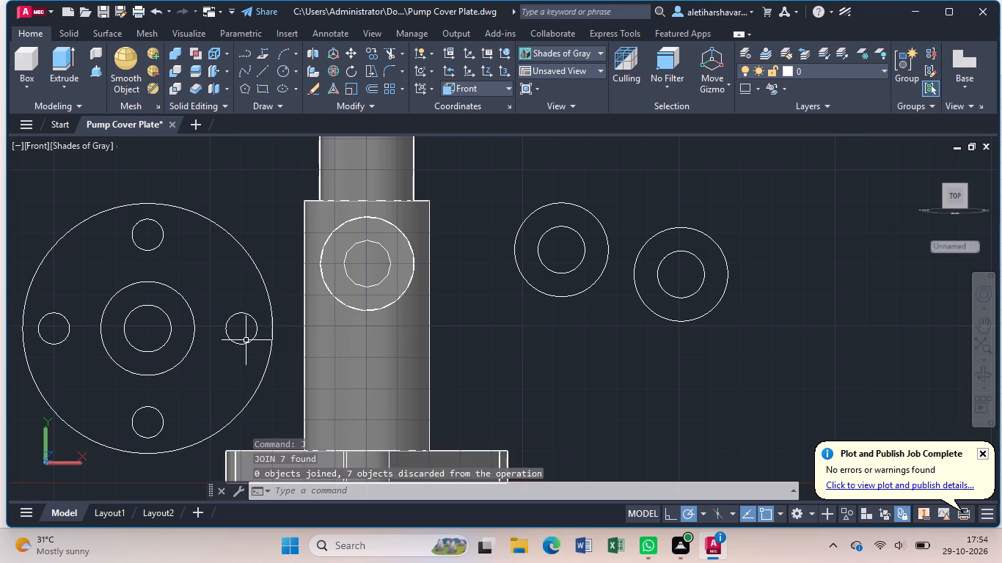
Copy the complete seven-circle flange sketch from its centre onto the centre of the side boss on the main cylinder.
click(233, 209)
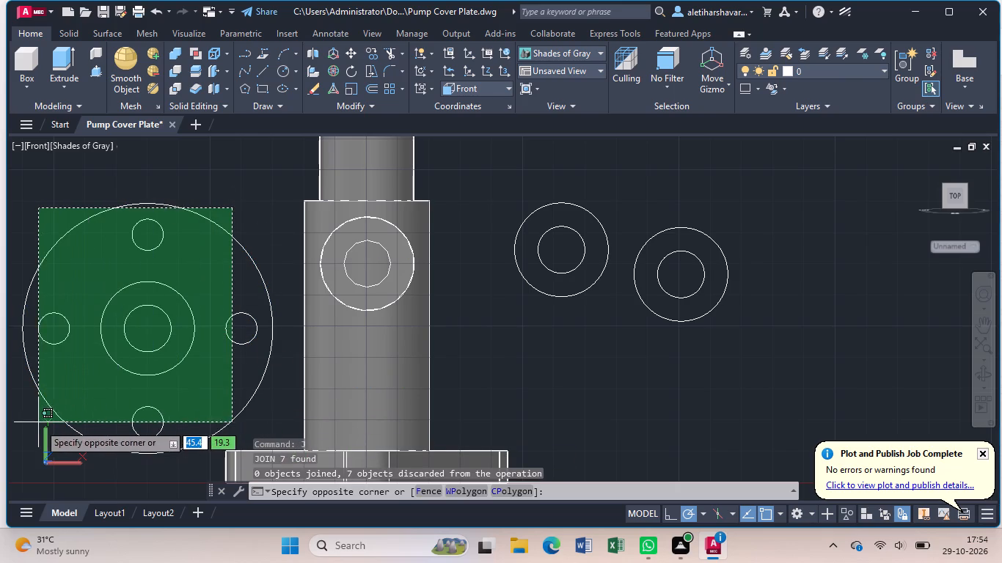
click(41, 423)
text(co)
key(Return)
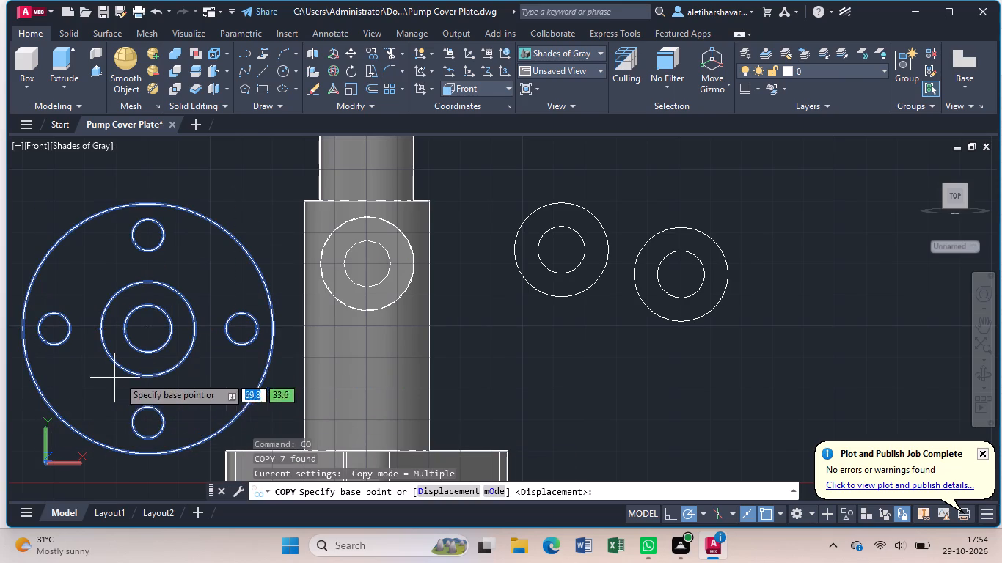
click(149, 331)
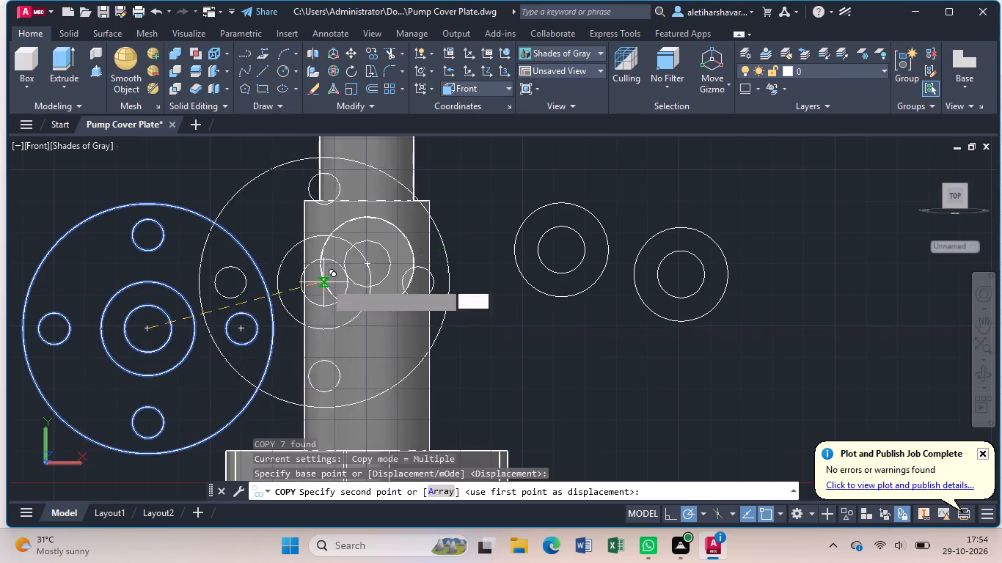
click(367, 262)
key(Escape)
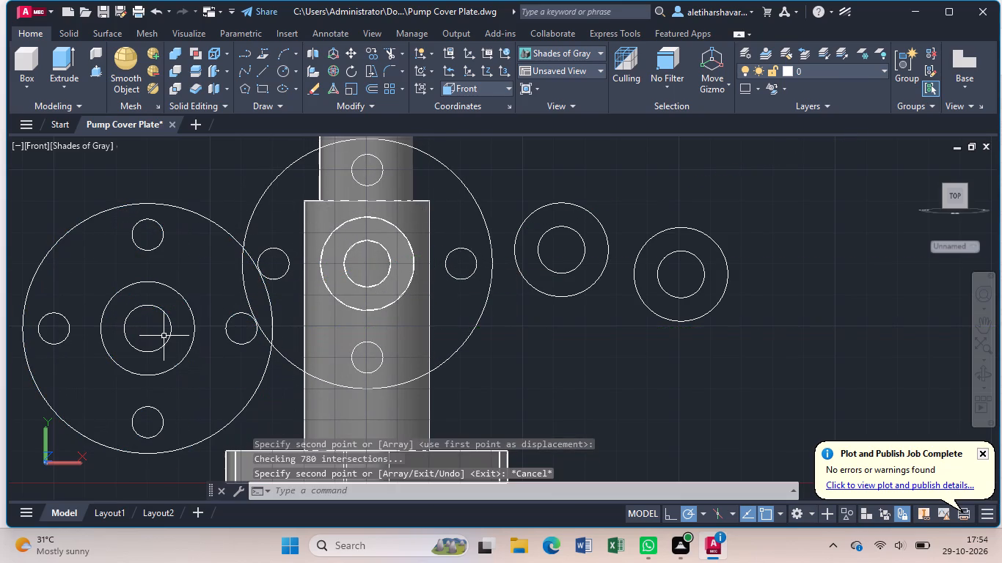
Move the original seven-circle flange sketch by its centre to the opposite side of the model, over the farther loose concentric circles.
click(188, 165)
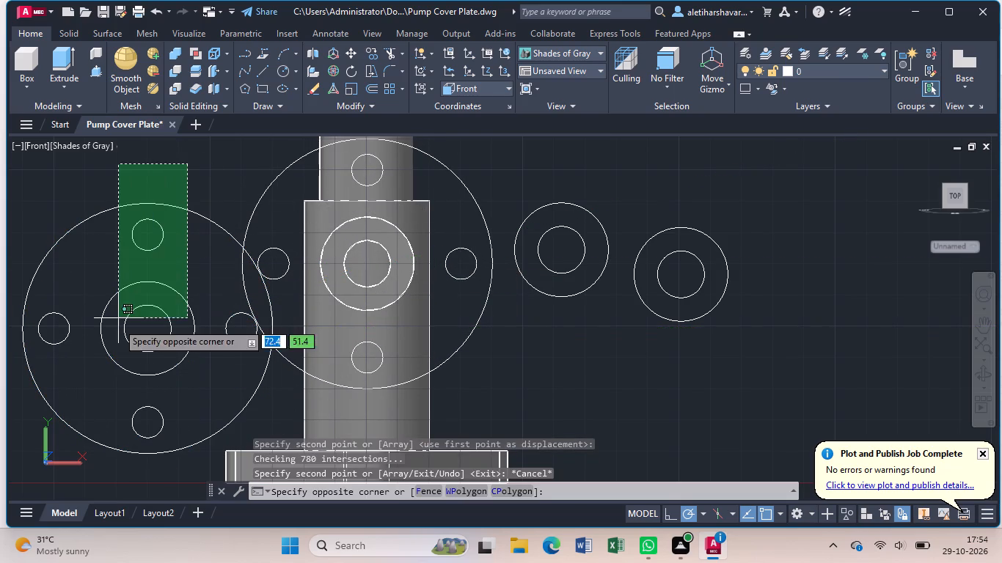
click(58, 427)
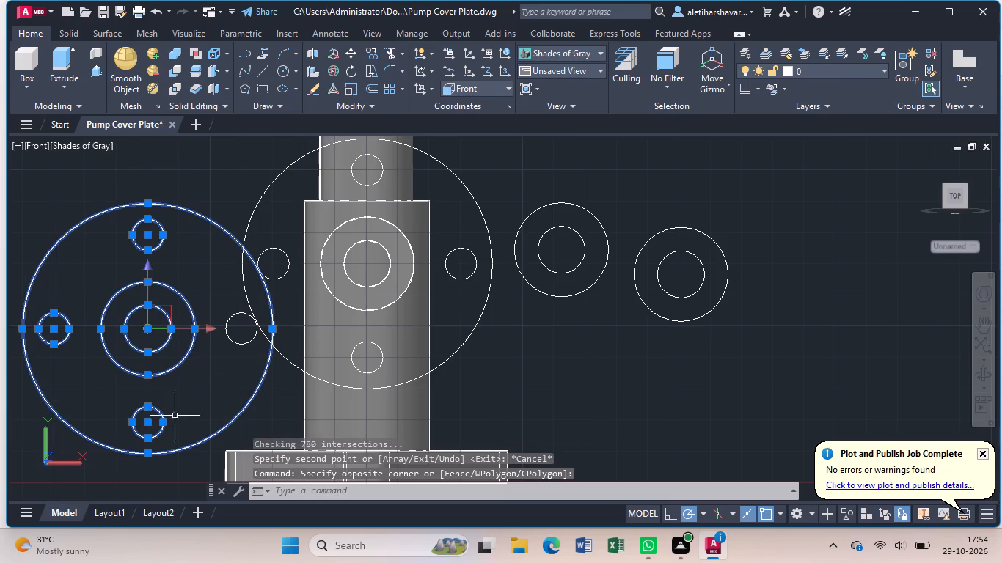
click(233, 343)
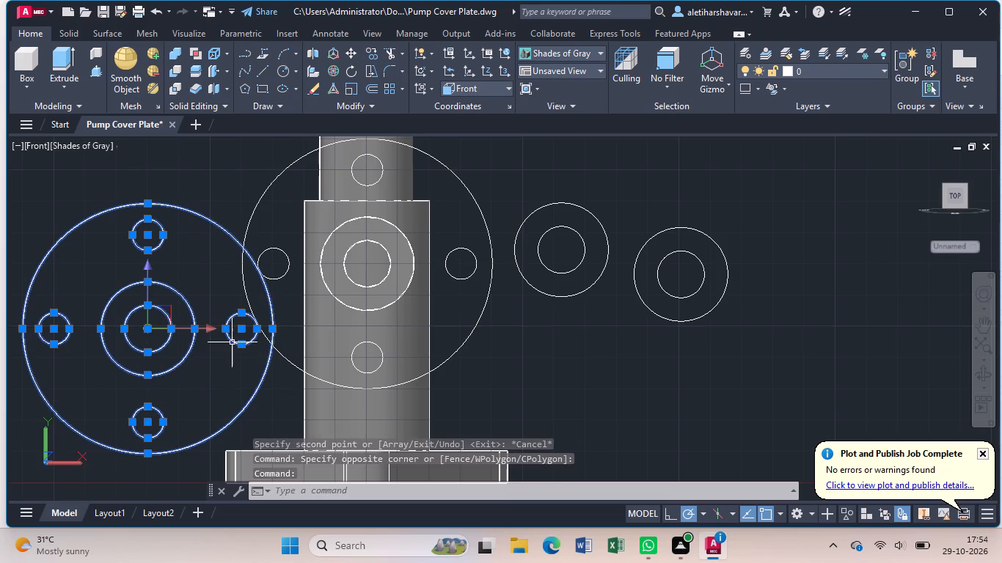
text(co)
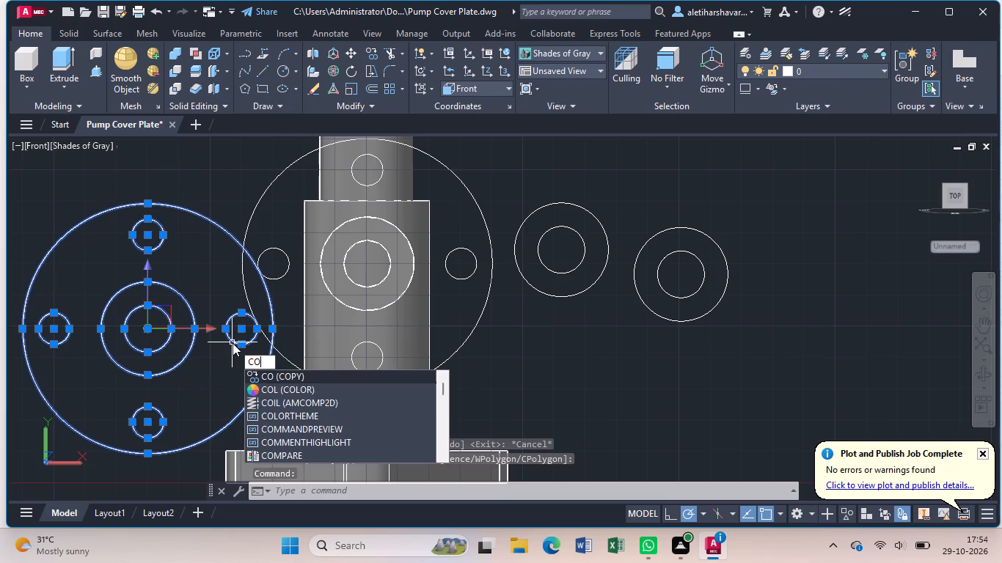
key(BackSpace)
key(BackSpace)
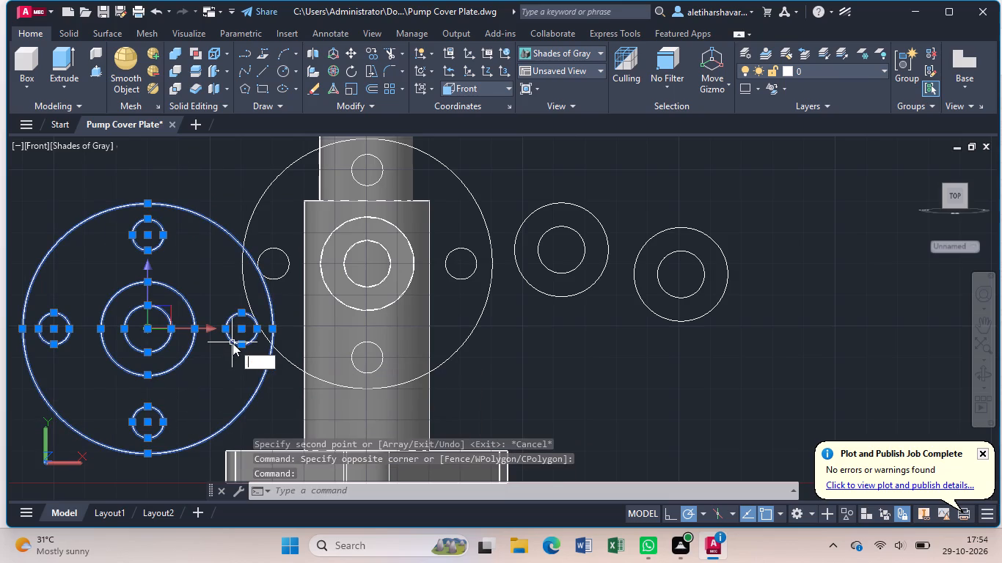
text(mo)
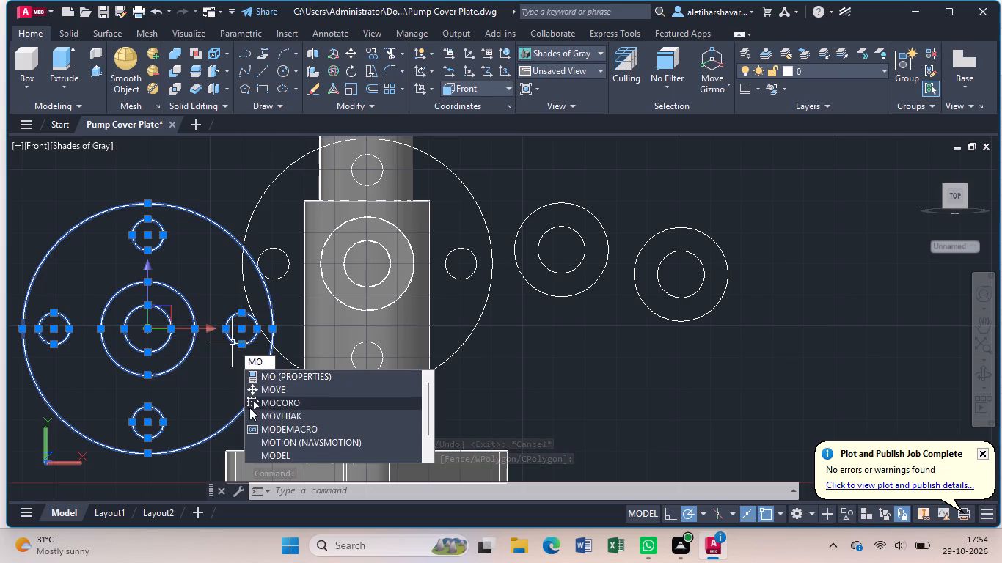
click(271, 389)
click(148, 328)
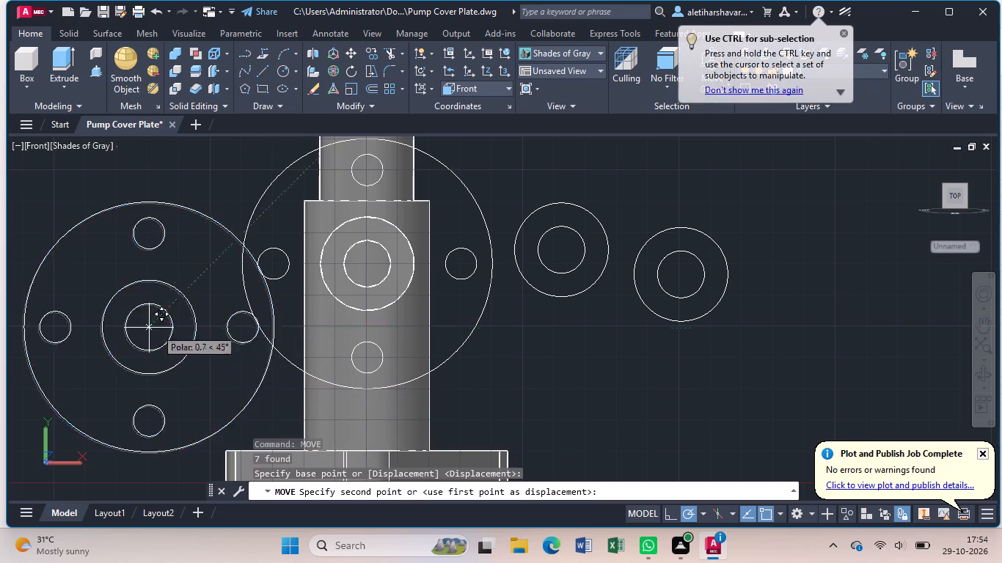
click(806, 332)
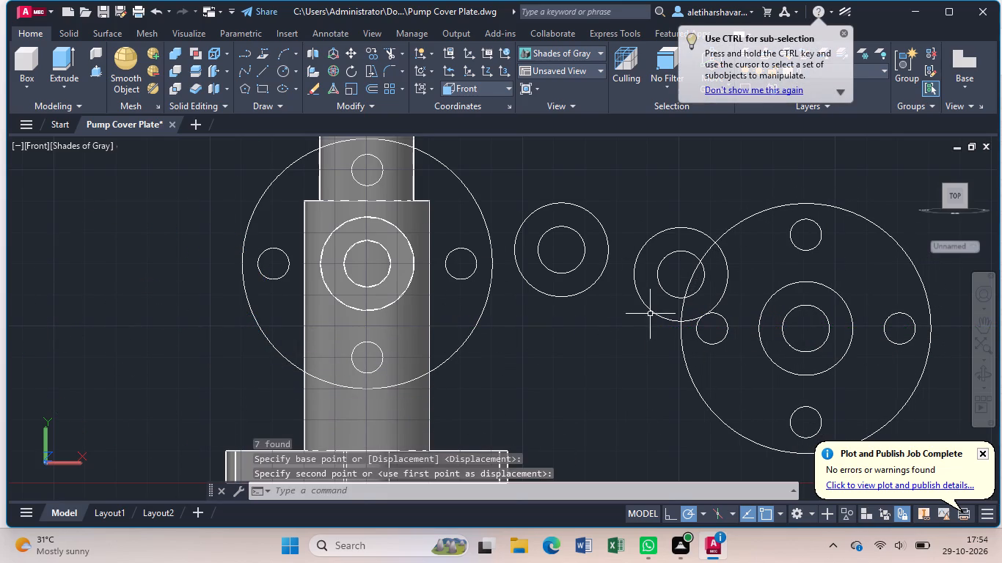
Delete the loose pair of concentric circles between the model and the moved flange sketch.
click(577, 193)
click(549, 297)
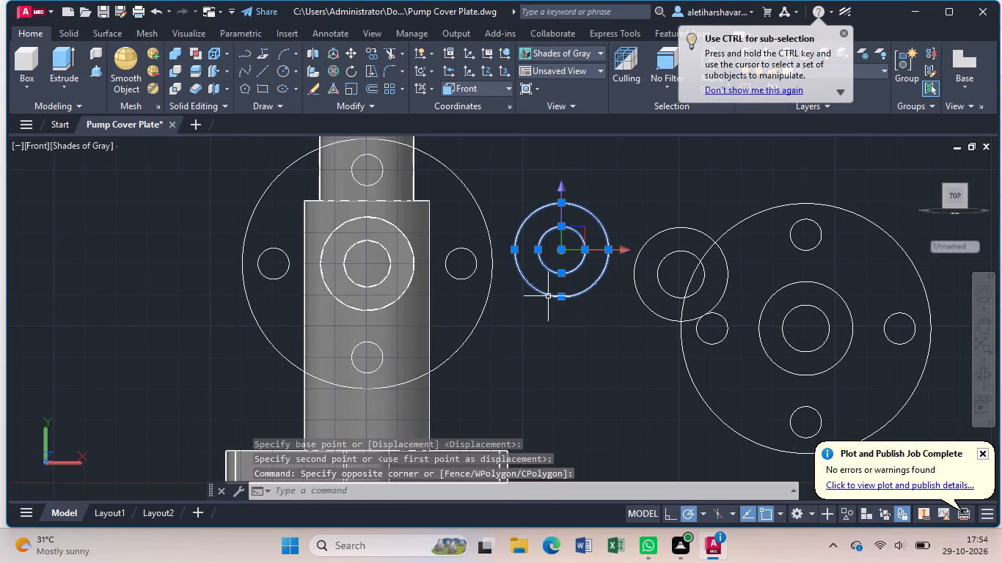
key(Delete)
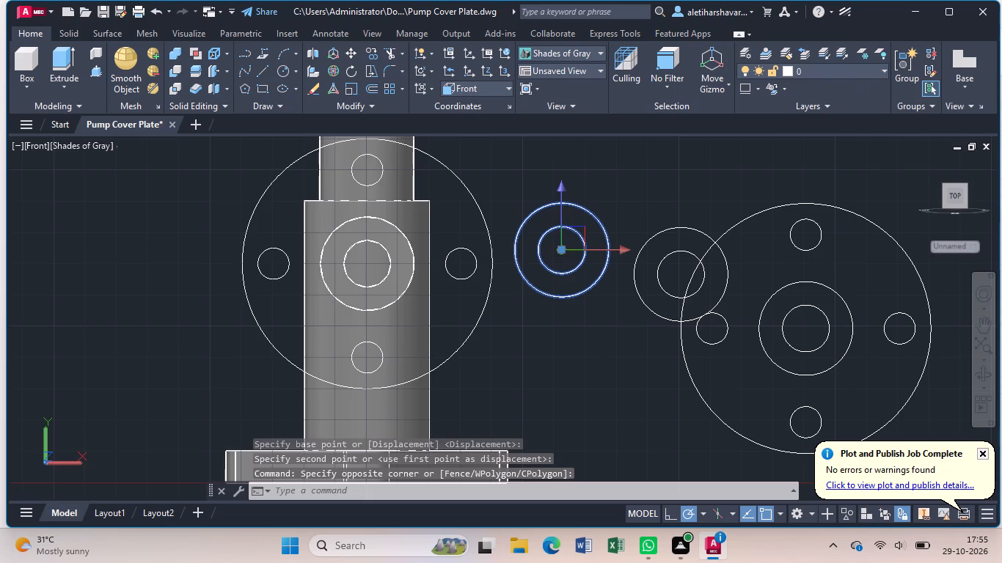
Presspull the large outer circle of the flange sketch at the side boss outward by 10.
click(976, 366)
drag(618, 290, 573, 306)
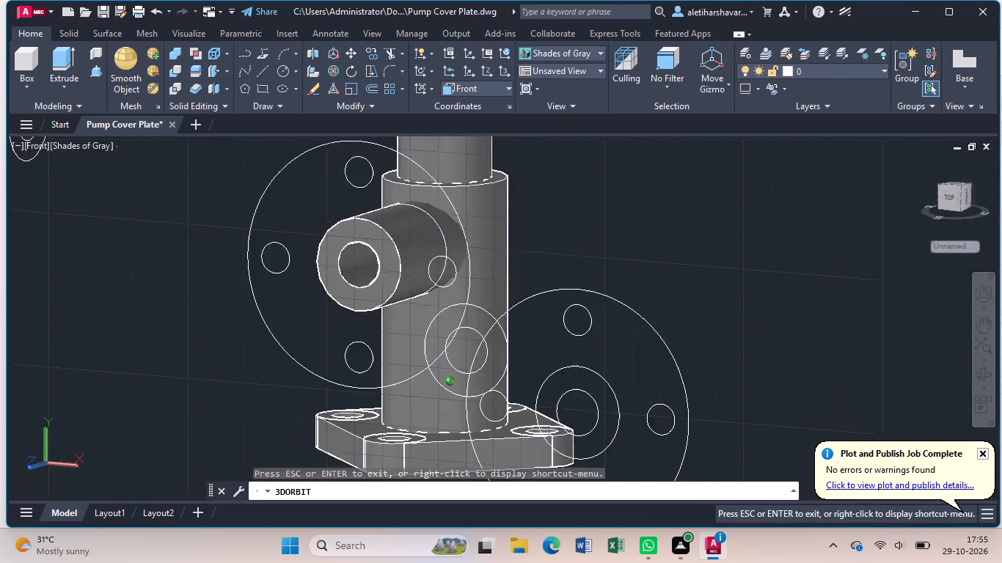
drag(573, 306, 519, 328)
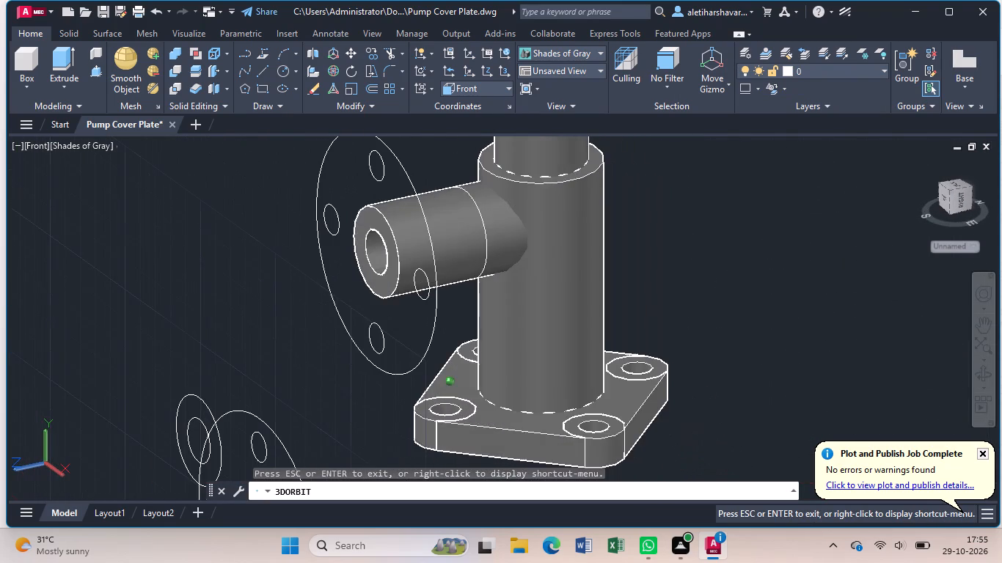
drag(519, 328, 519, 328)
click(96, 68)
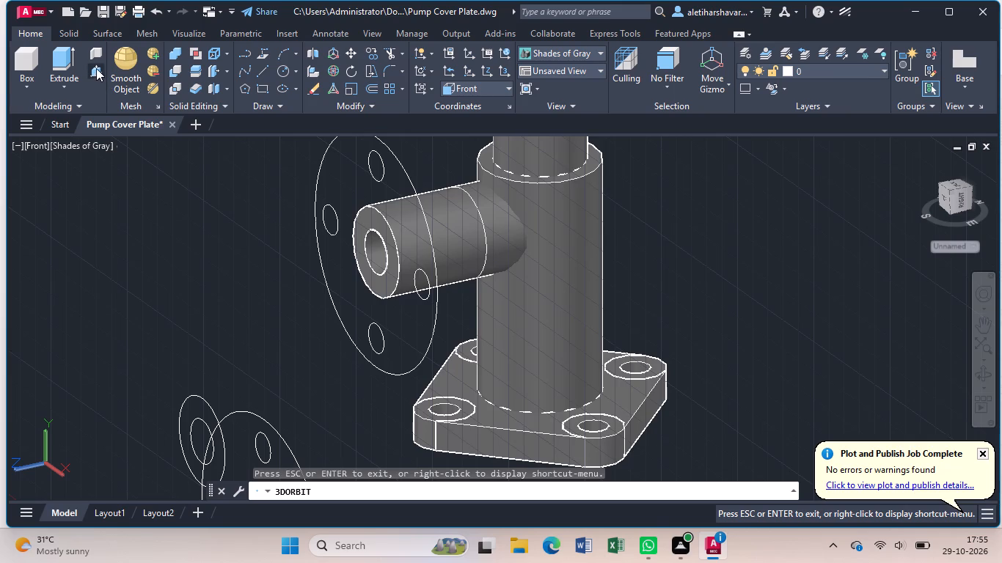
click(428, 344)
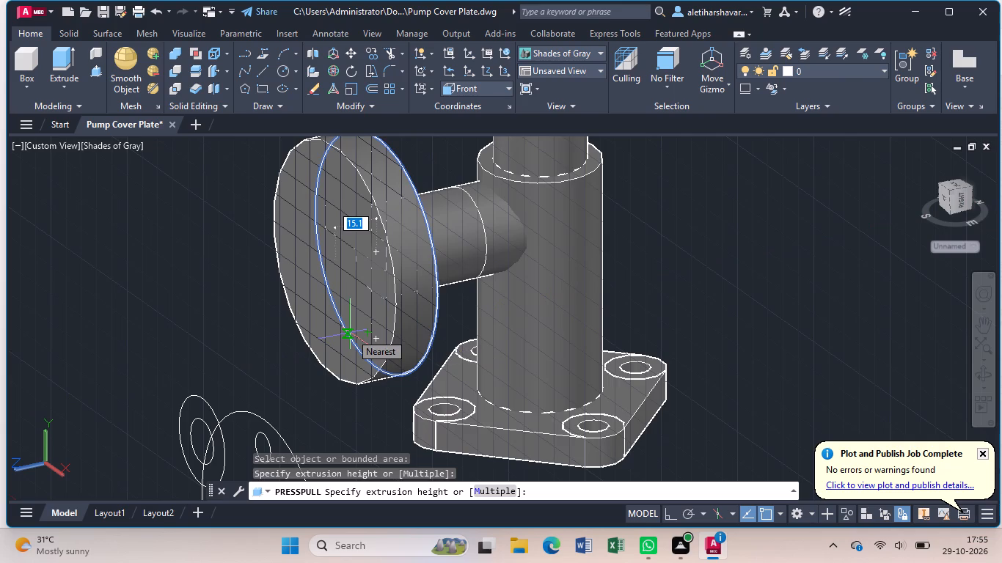
text(10)
key(Return)
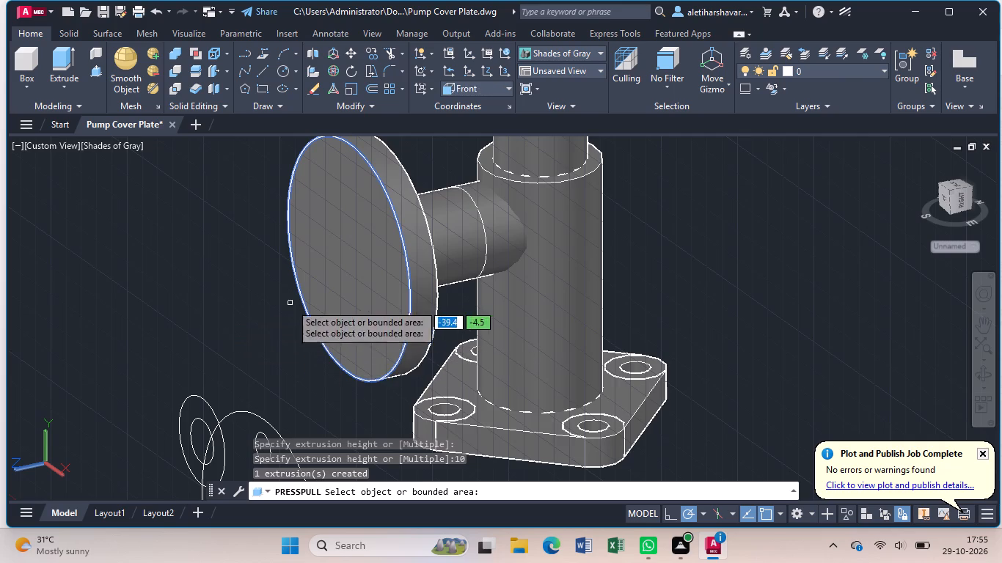
middle_click(465, 279)
drag(465, 279, 433, 295)
right_drag(465, 279, 433, 295)
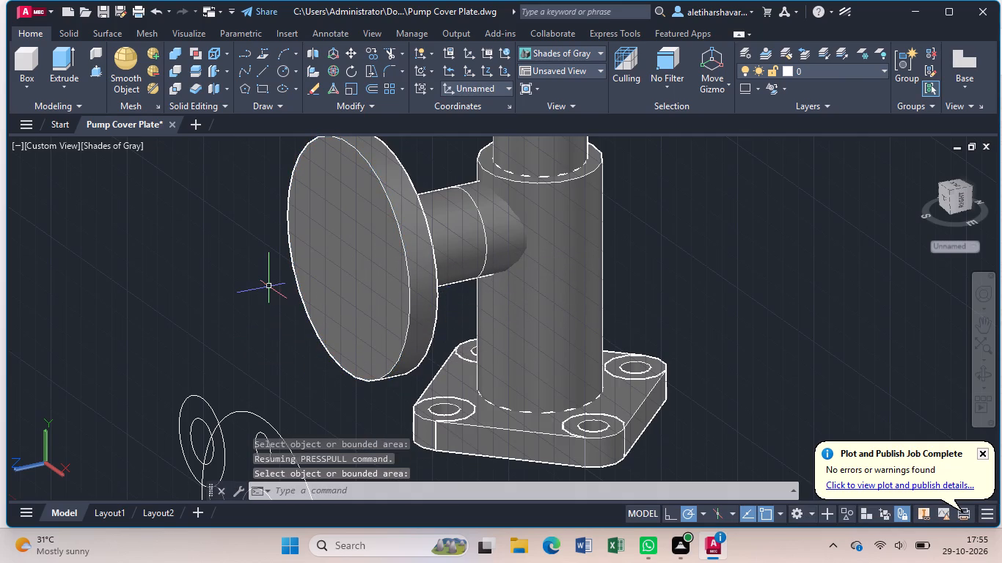
Presspull the four small circles around the side-boss flange through its full thickness to cut the bolt holes.
key(Escape)
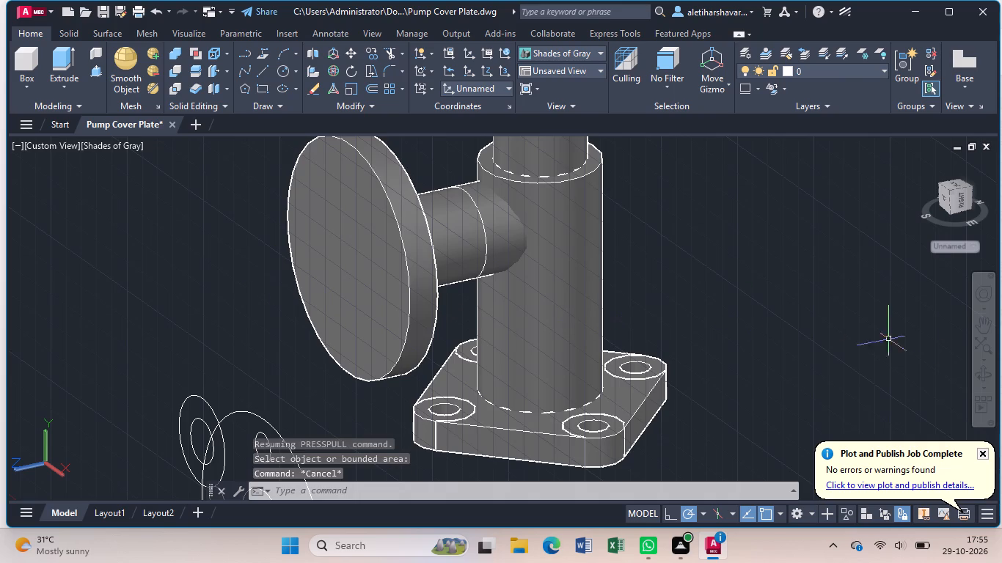
click(983, 372)
drag(673, 297, 563, 336)
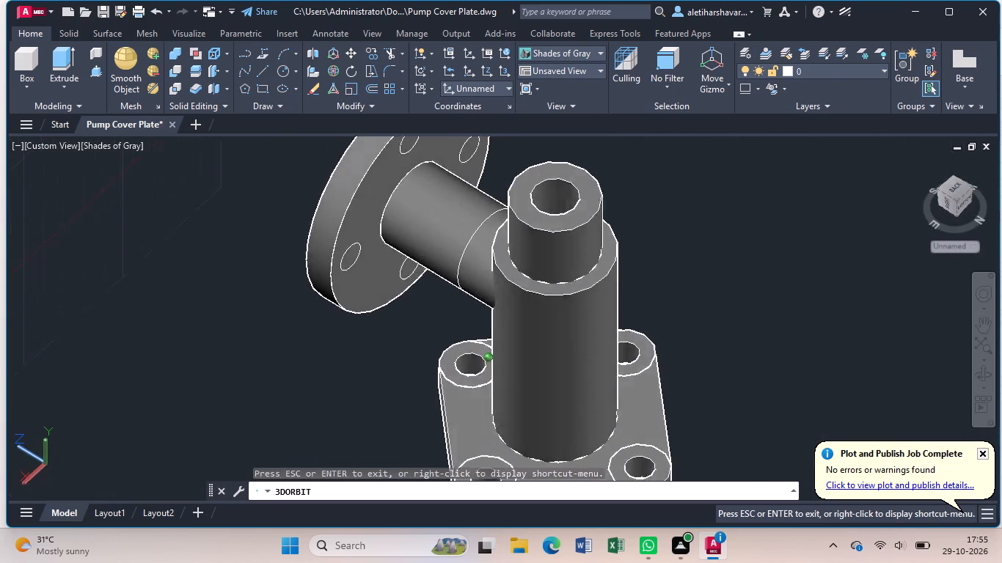
drag(563, 336, 579, 314)
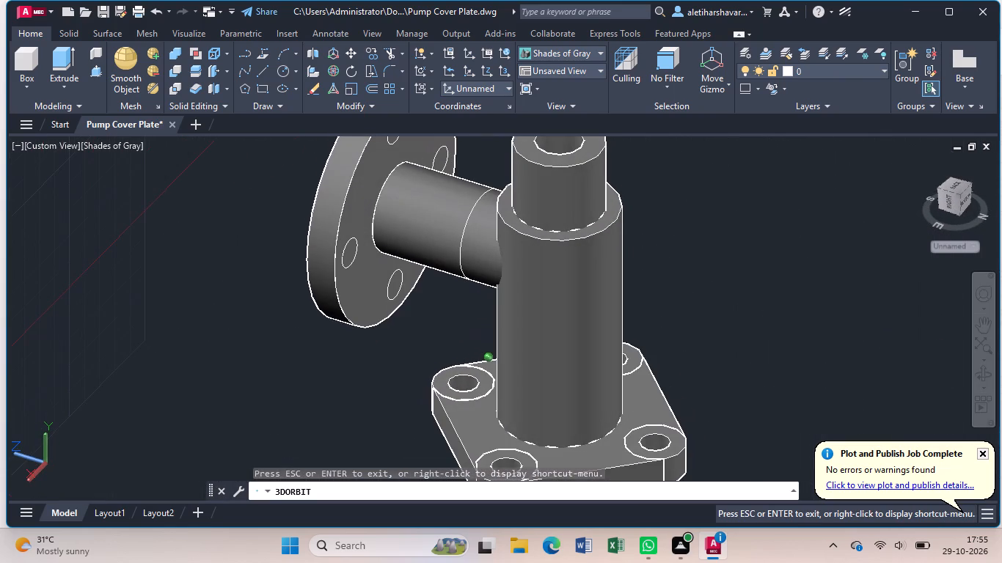
drag(579, 314, 563, 317)
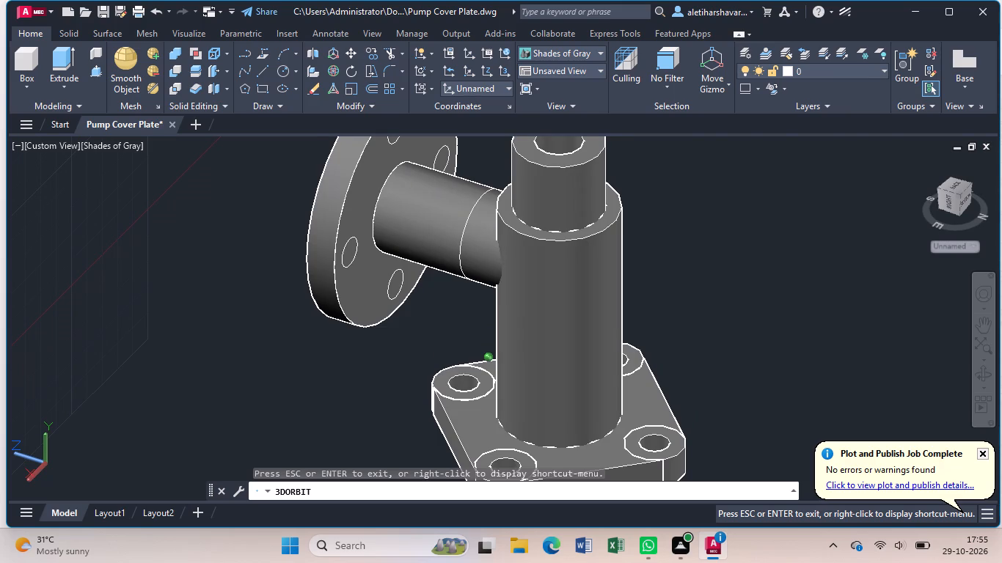
middle_drag(280, 294, 292, 351)
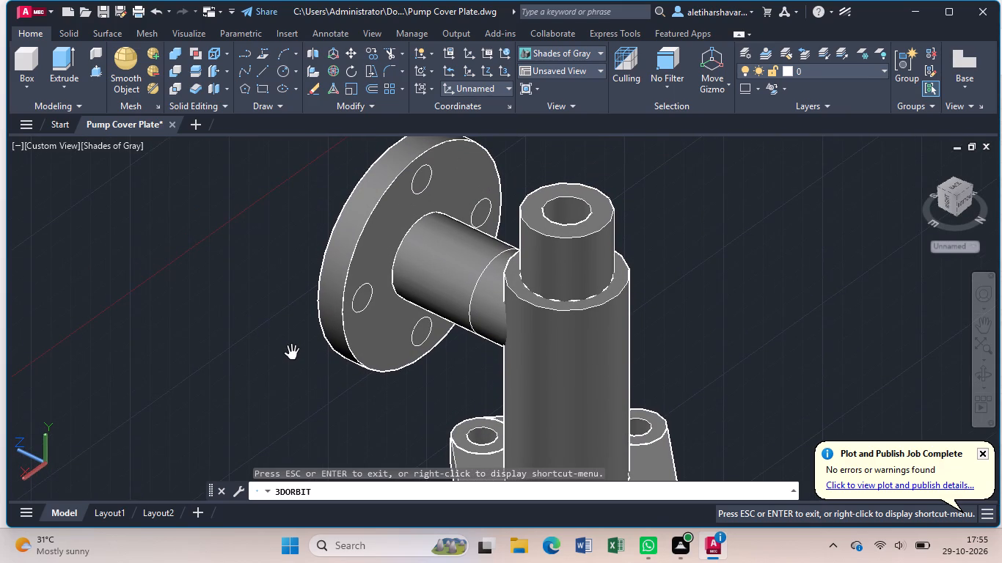
click(95, 66)
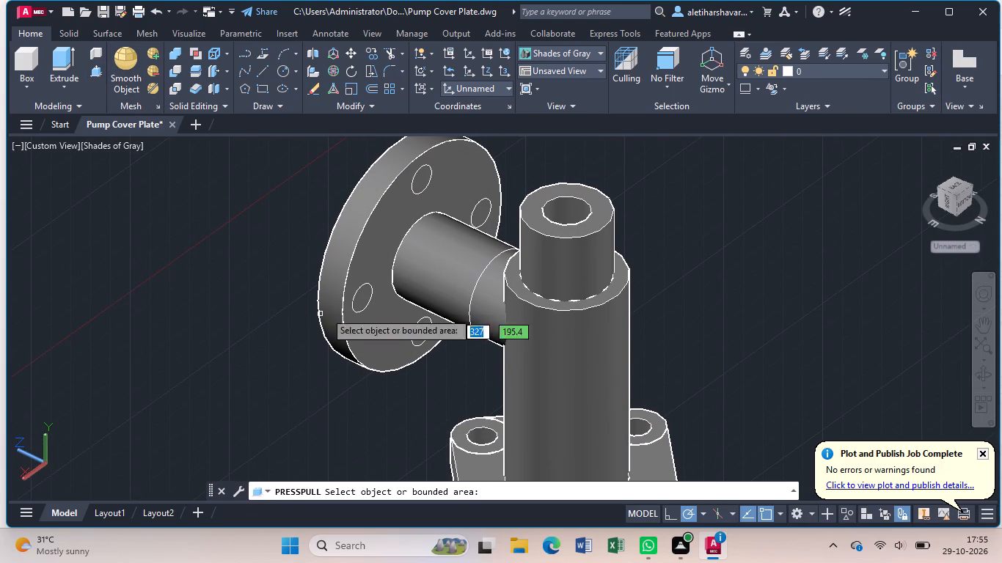
click(362, 303)
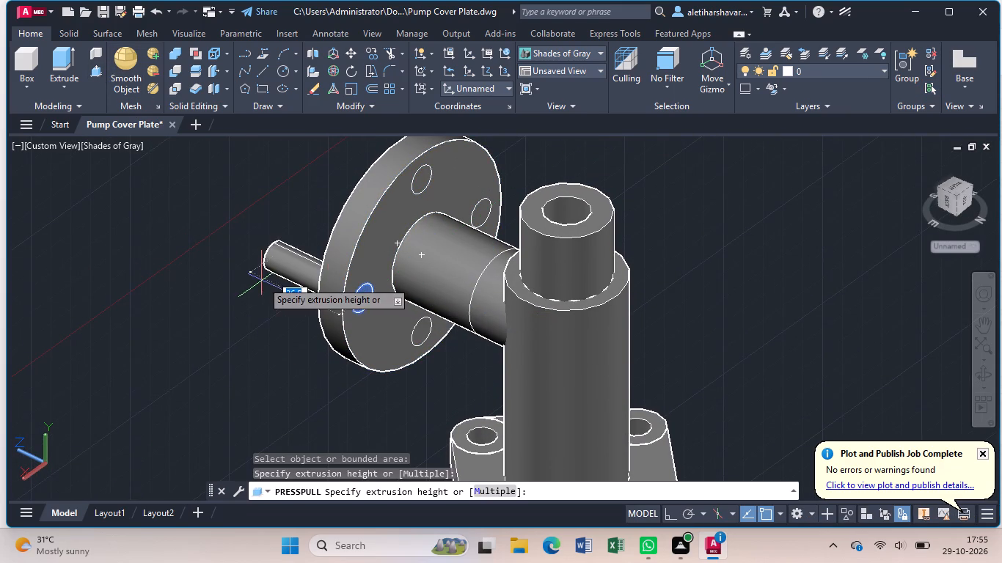
click(262, 281)
click(425, 337)
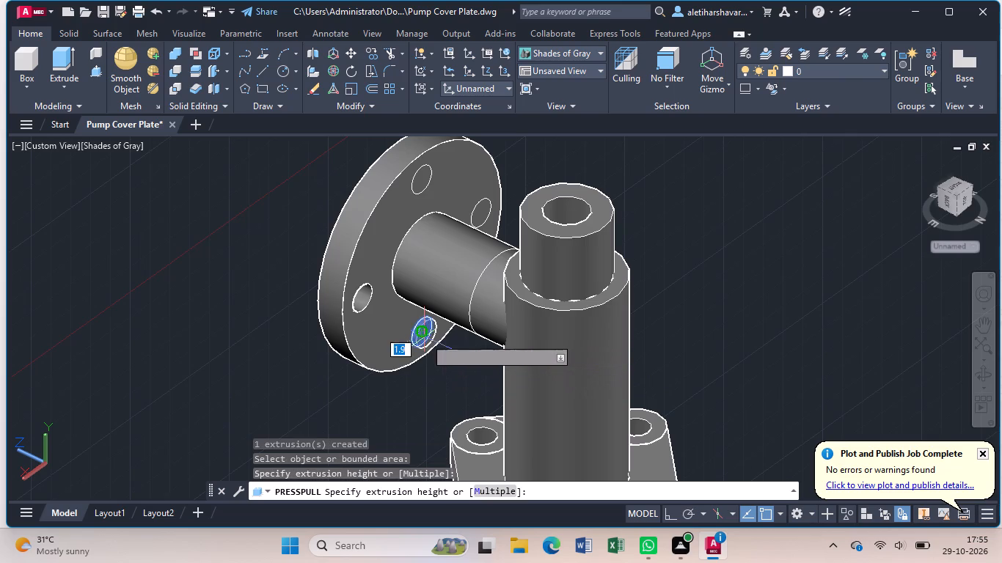
click(290, 309)
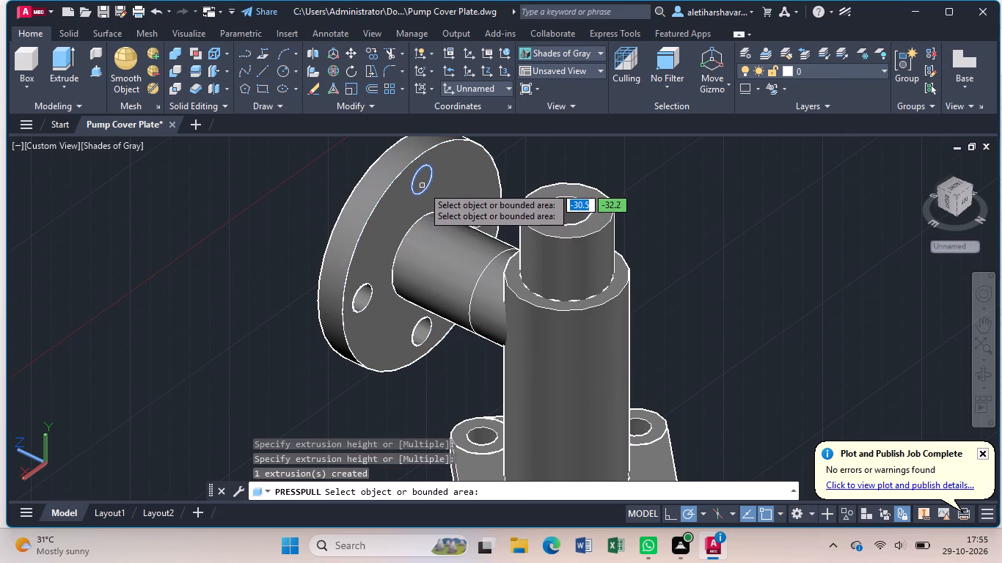
click(423, 183)
click(325, 174)
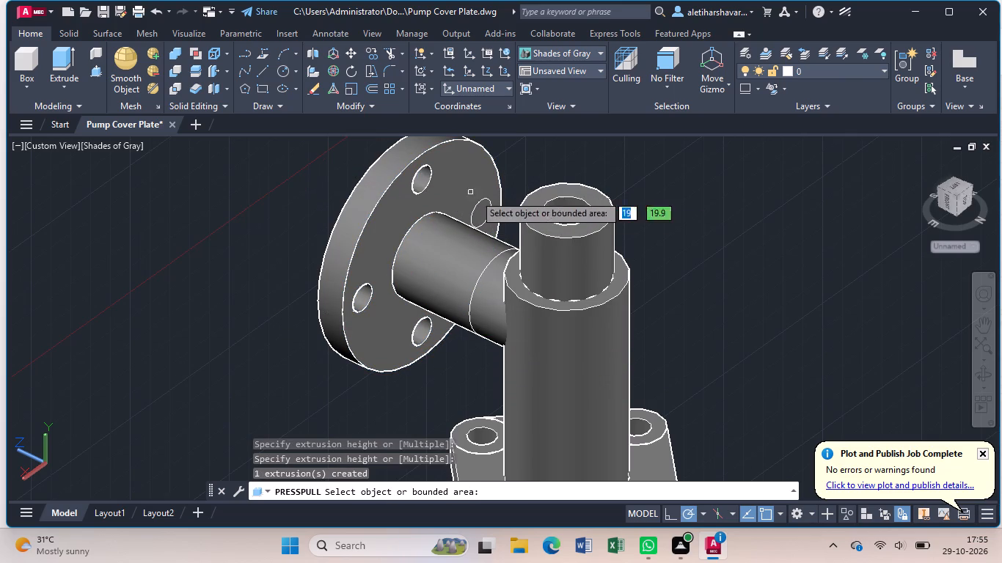
click(489, 210)
click(323, 200)
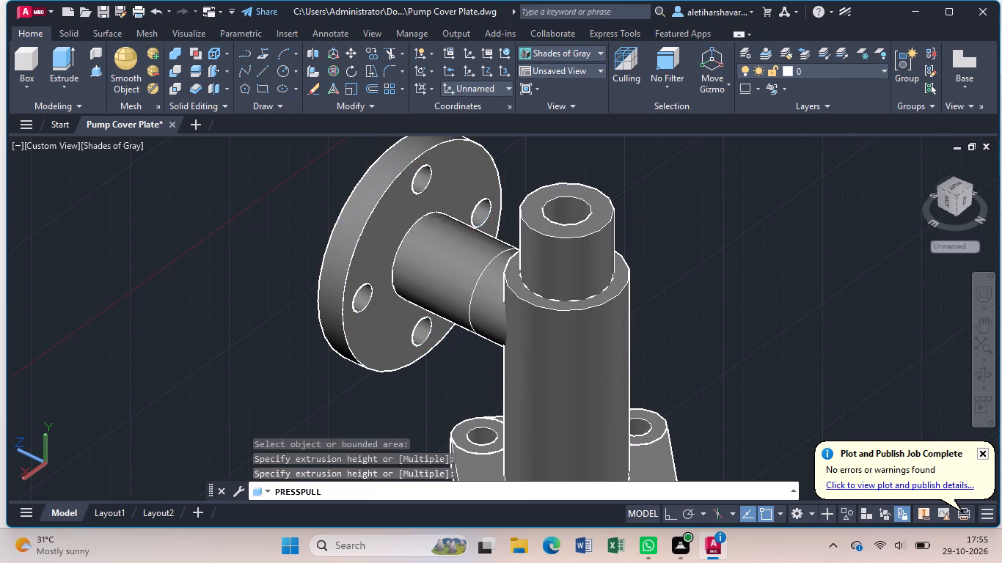
Presspull the small central circle at the boss axis through the flange to cut the central bore.
click(416, 268)
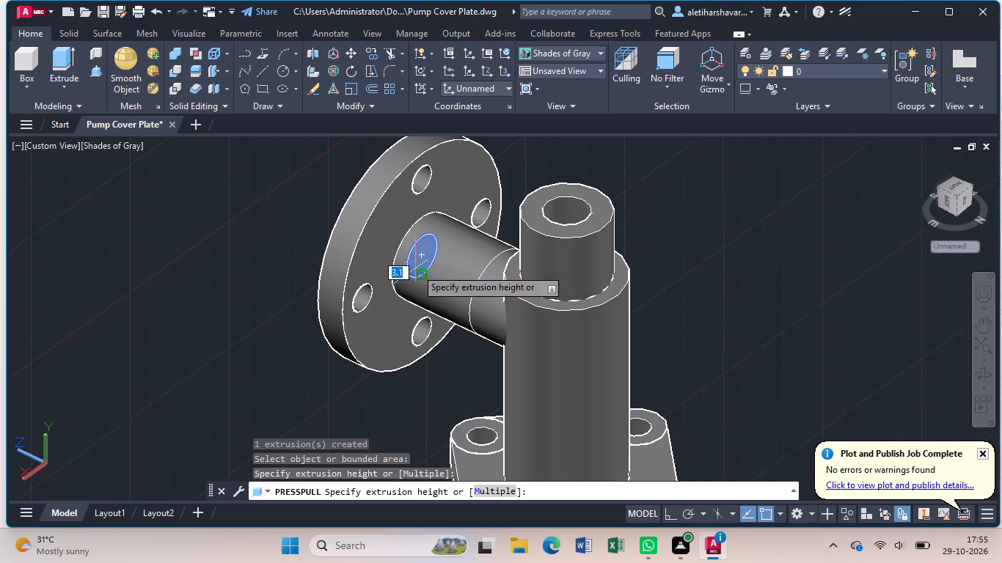
click(332, 245)
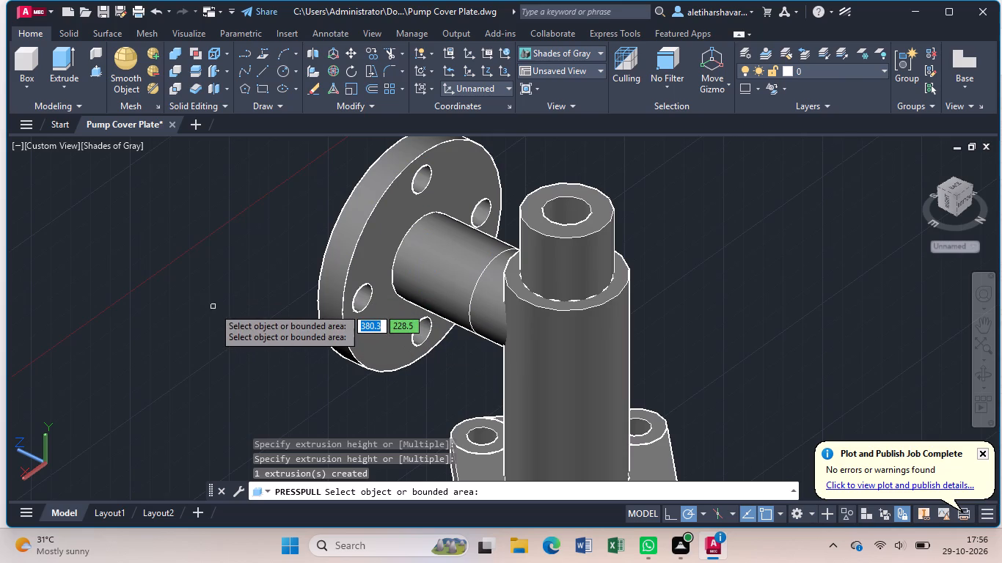
key(Escape)
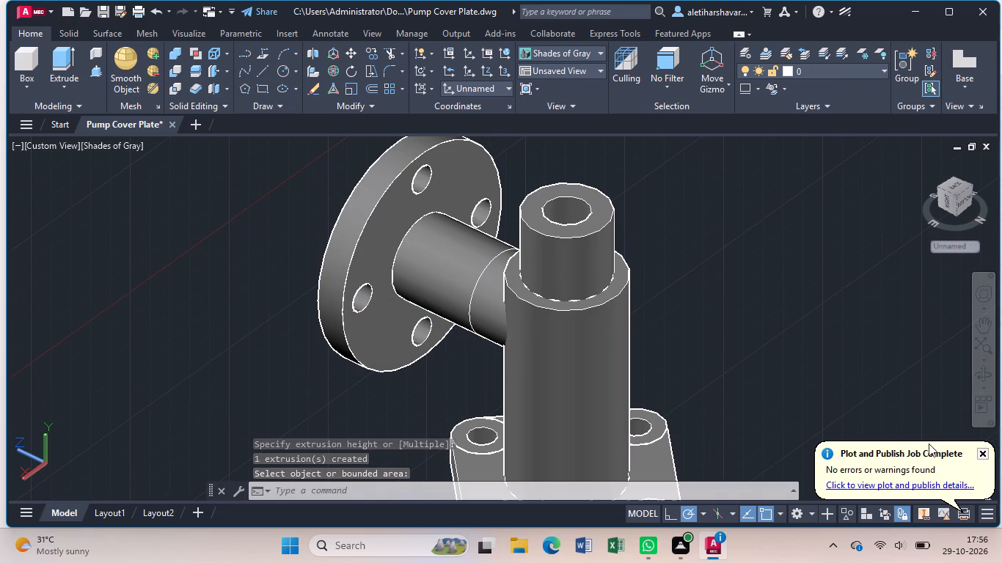
Presspull the ring between the central bore and the boss outline through the flange, opening it to the boss diameter.
click(983, 376)
drag(675, 364, 806, 337)
drag(259, 372, 362, 353)
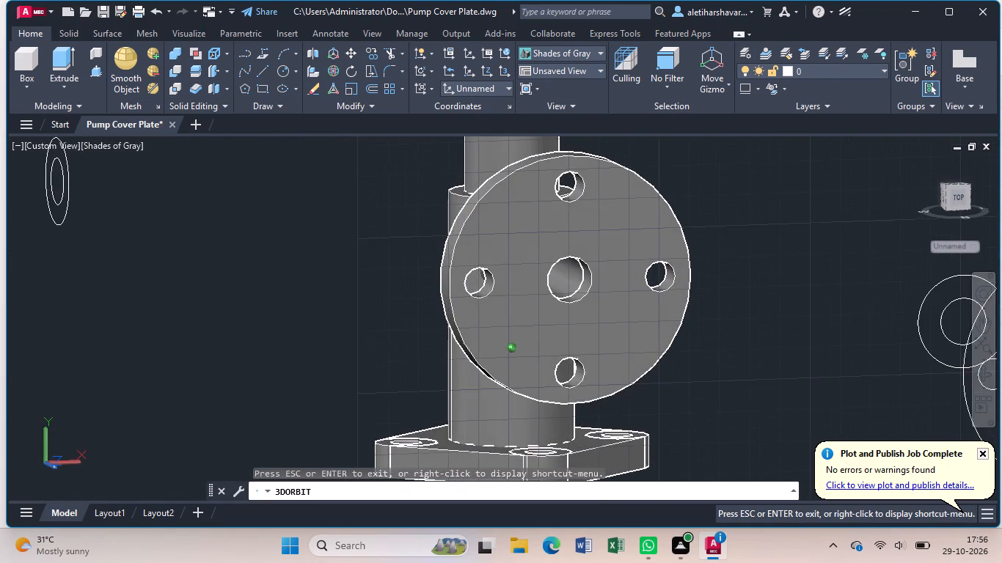
drag(362, 353, 192, 372)
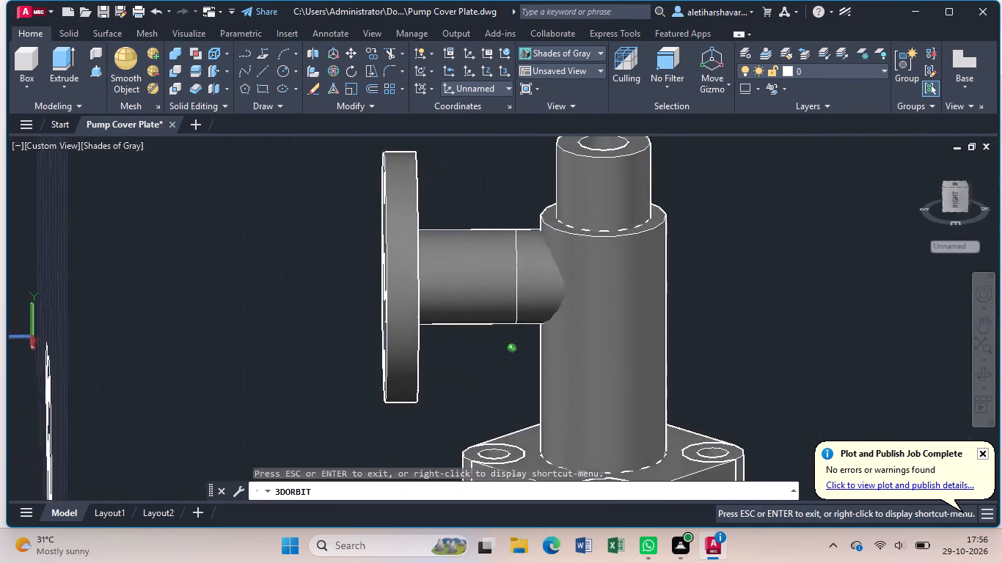
drag(192, 372, 182, 368)
key(Escape)
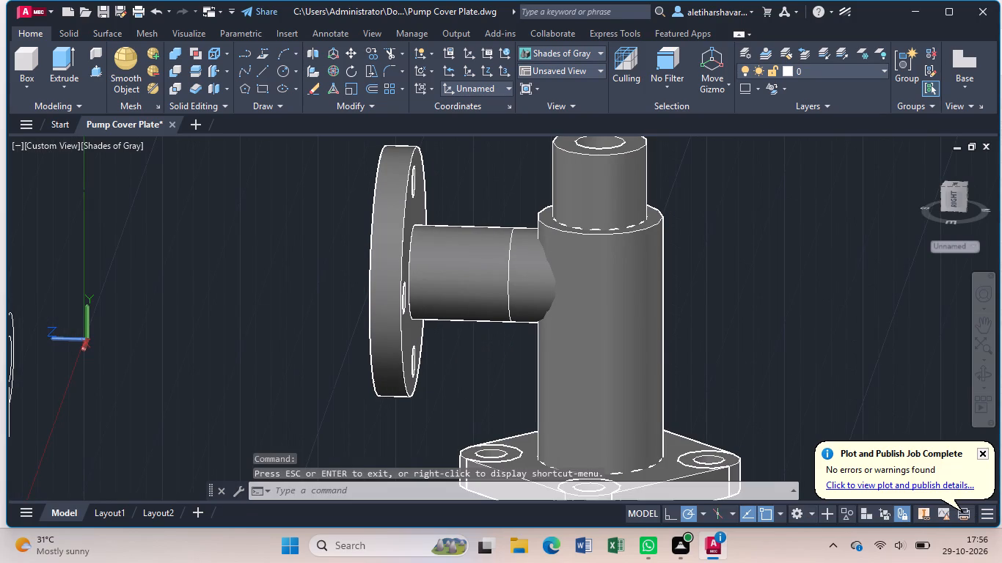
click(97, 67)
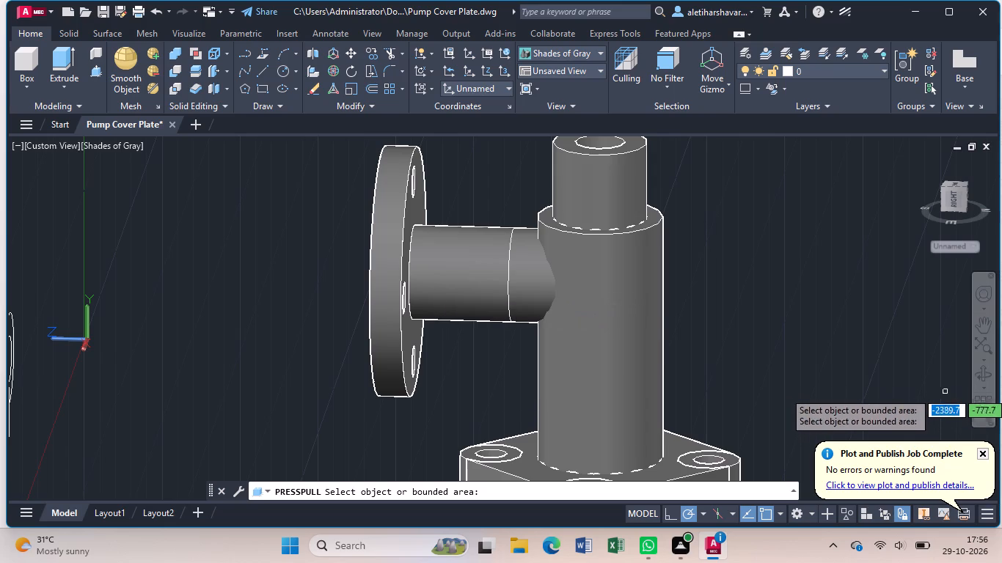
click(984, 371)
drag(854, 375, 832, 375)
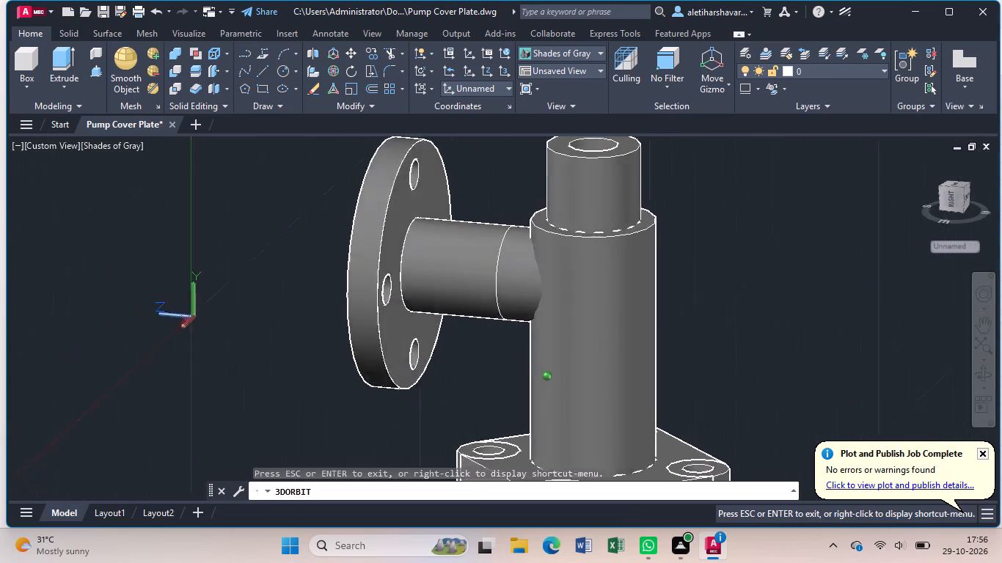
drag(832, 375, 800, 380)
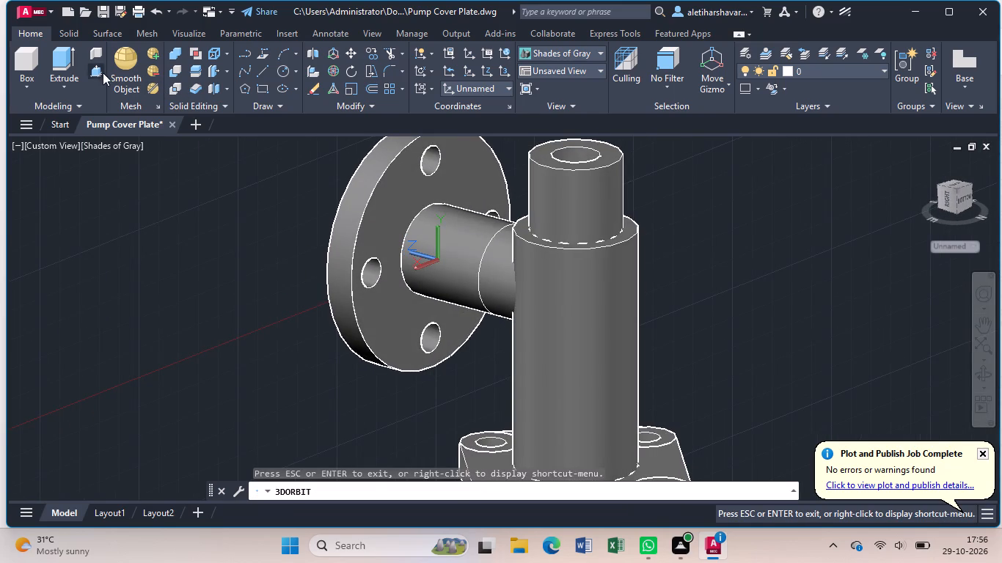
click(97, 70)
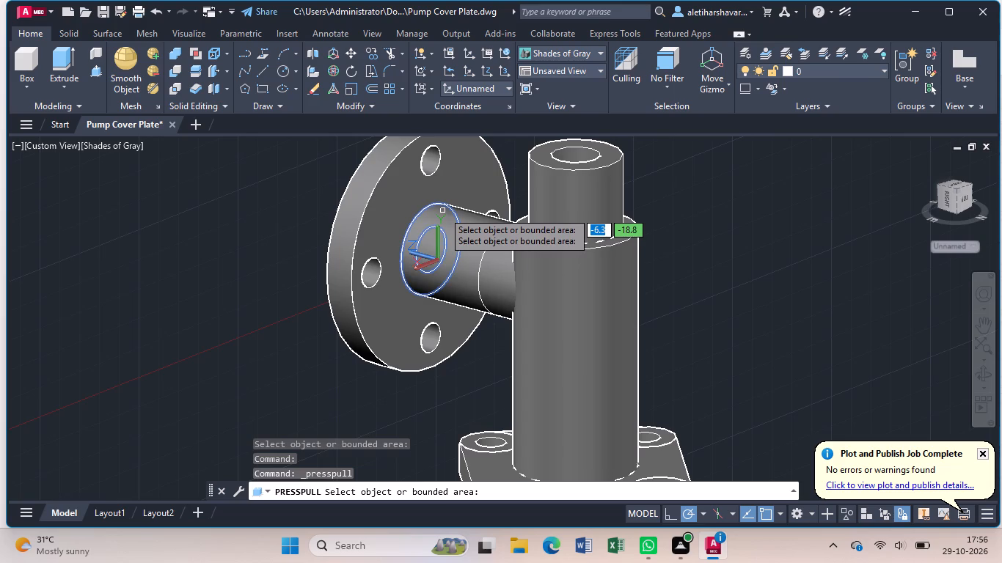
click(443, 211)
click(334, 210)
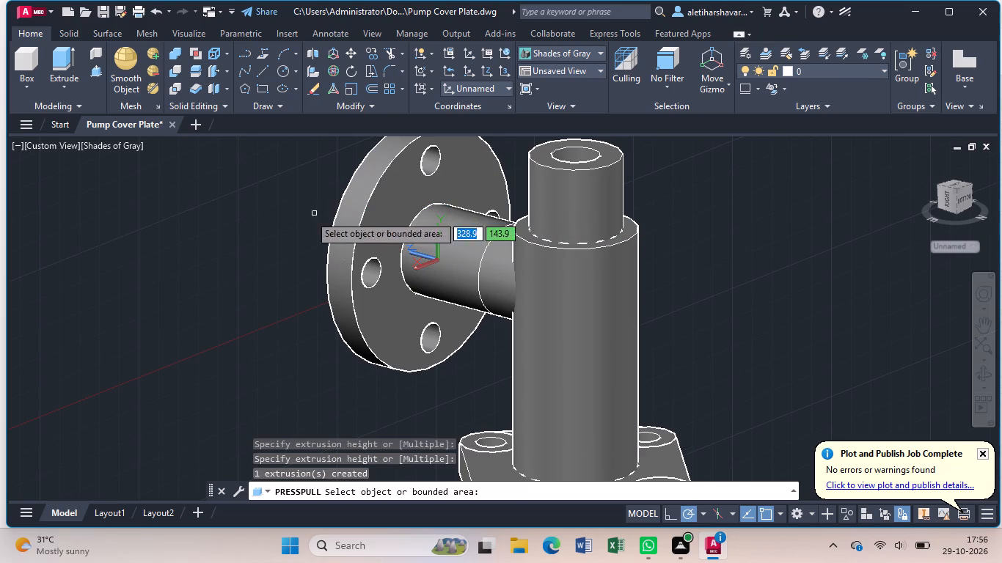
click(981, 369)
drag(433, 394, 586, 375)
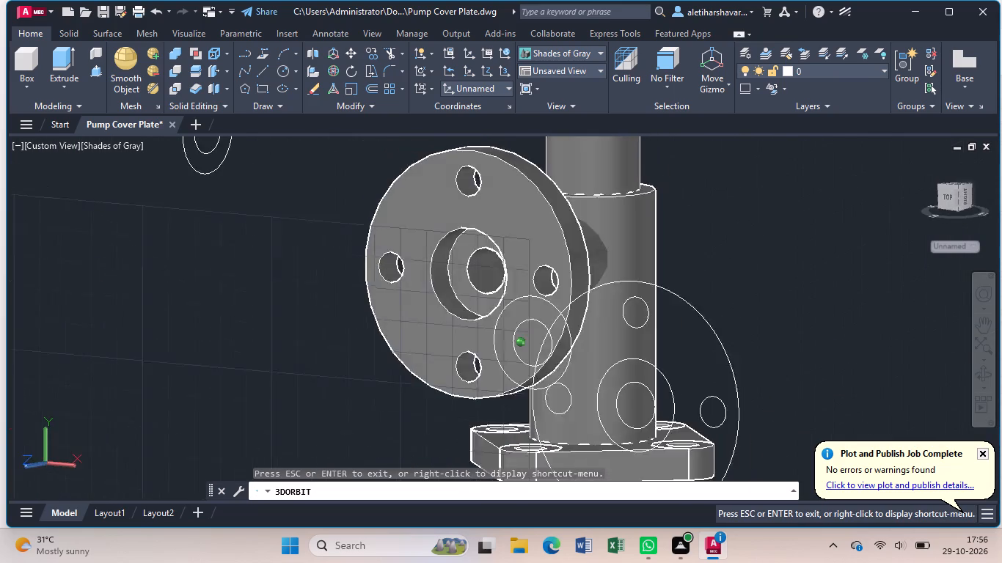
drag(586, 375, 636, 387)
key(Escape)
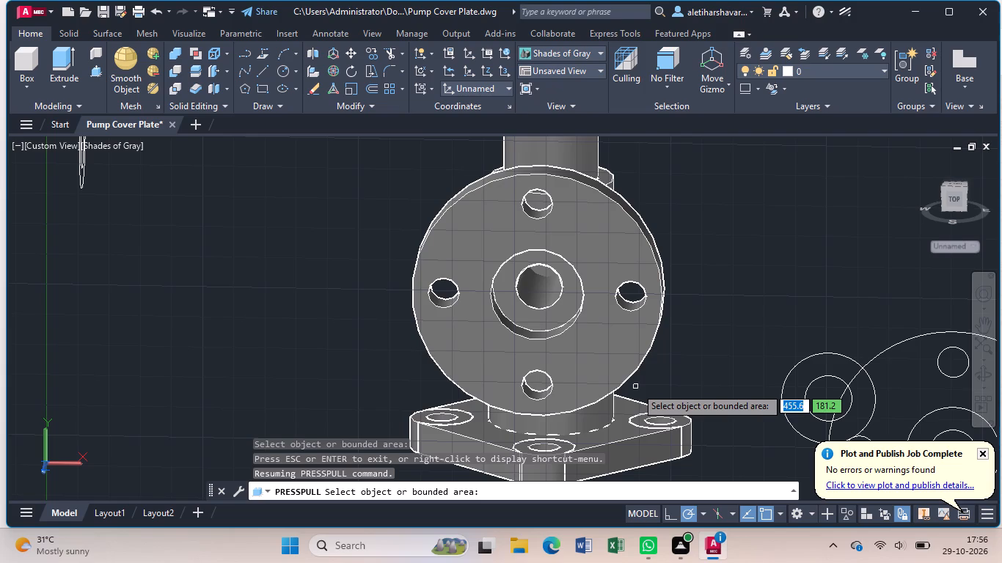
key(Escape)
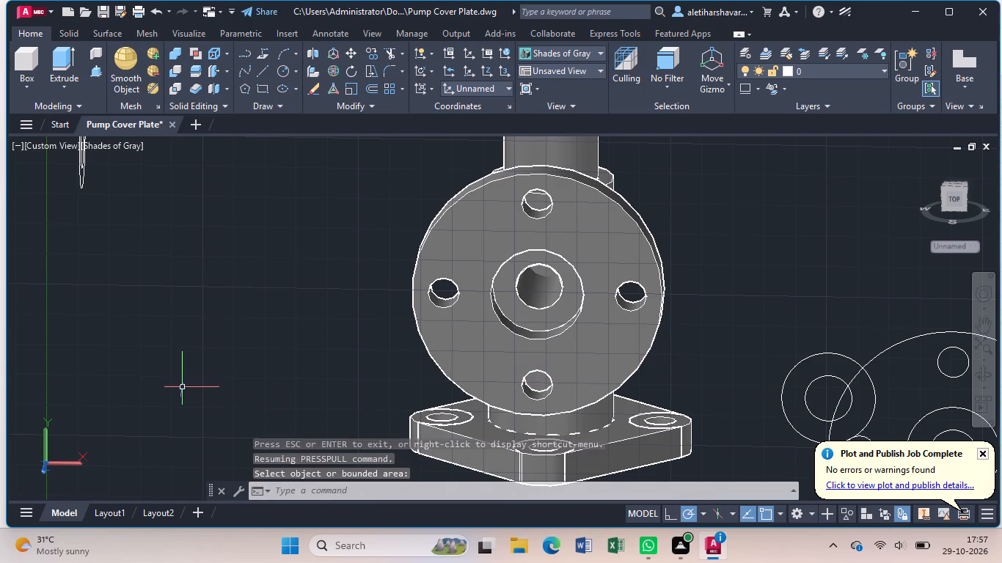
Erase the leftover flange sketch circles and the overlapping concentric pair lying beside the solid model.
scroll(182, 388, down, 1)
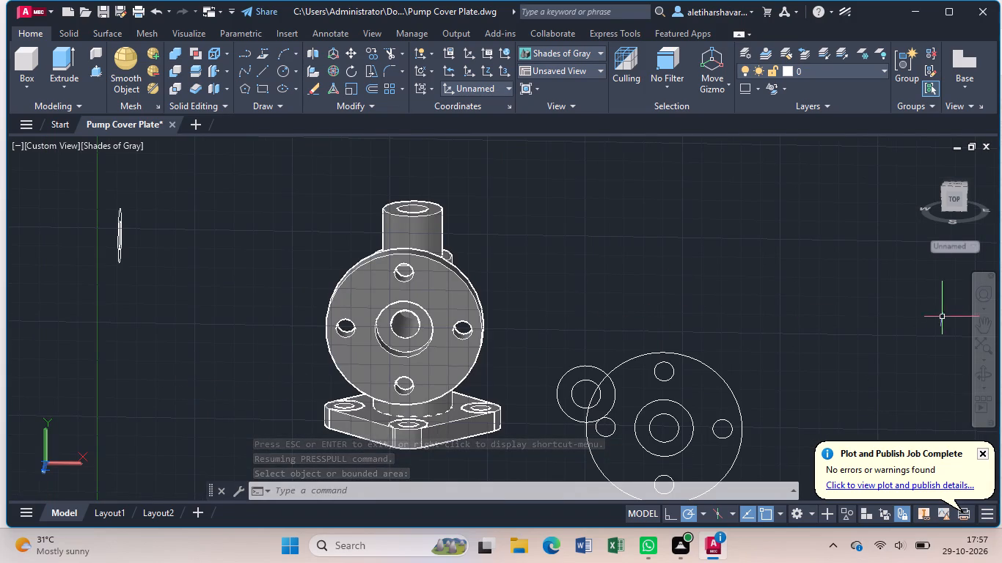
click(982, 371)
drag(582, 290, 577, 292)
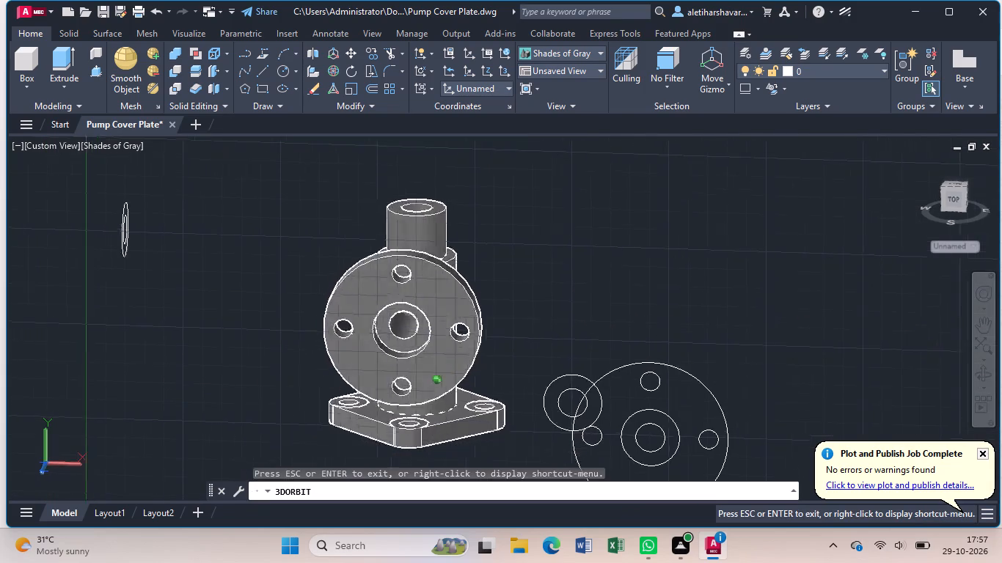
drag(577, 292, 320, 299)
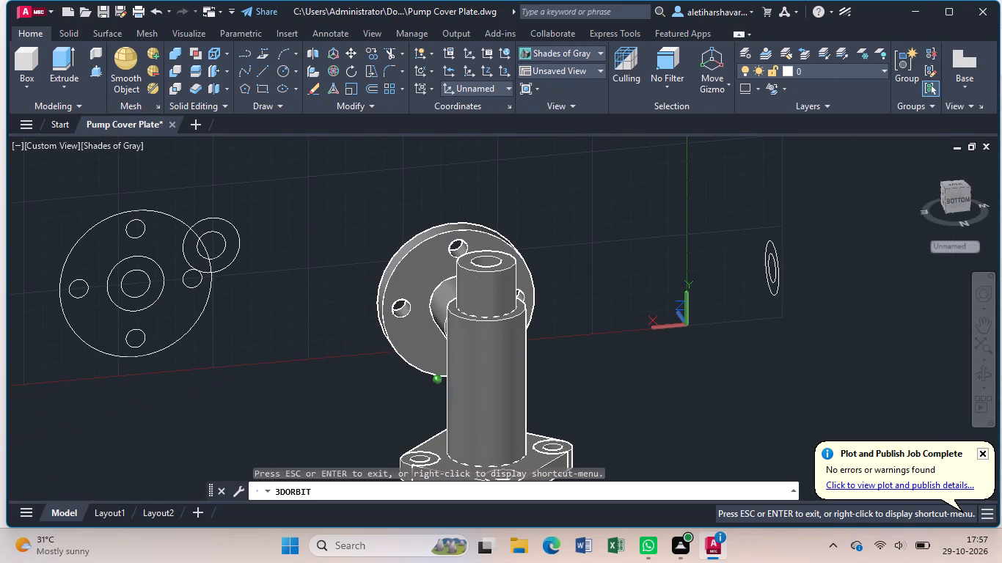
middle_drag(383, 341, 322, 259)
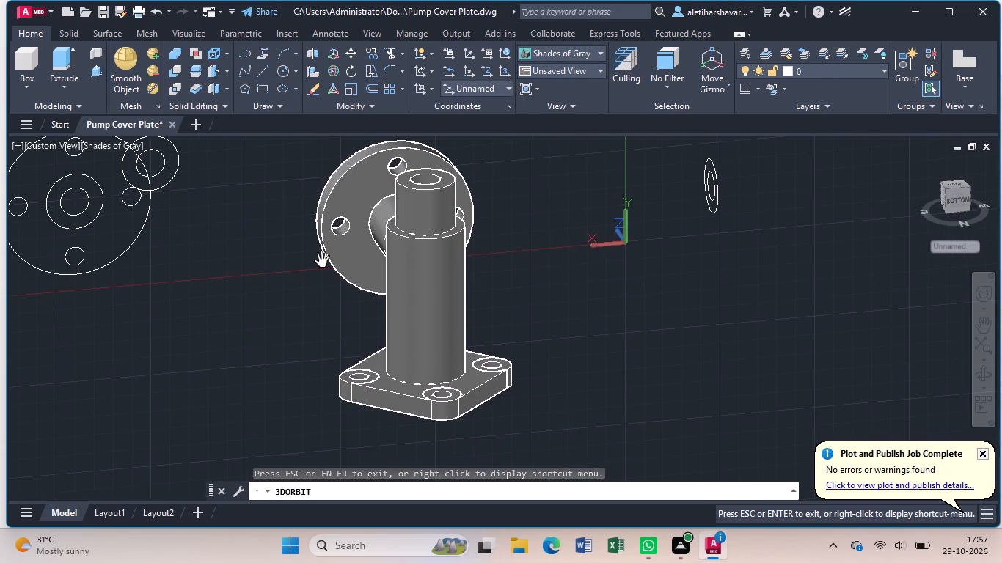
click(192, 166)
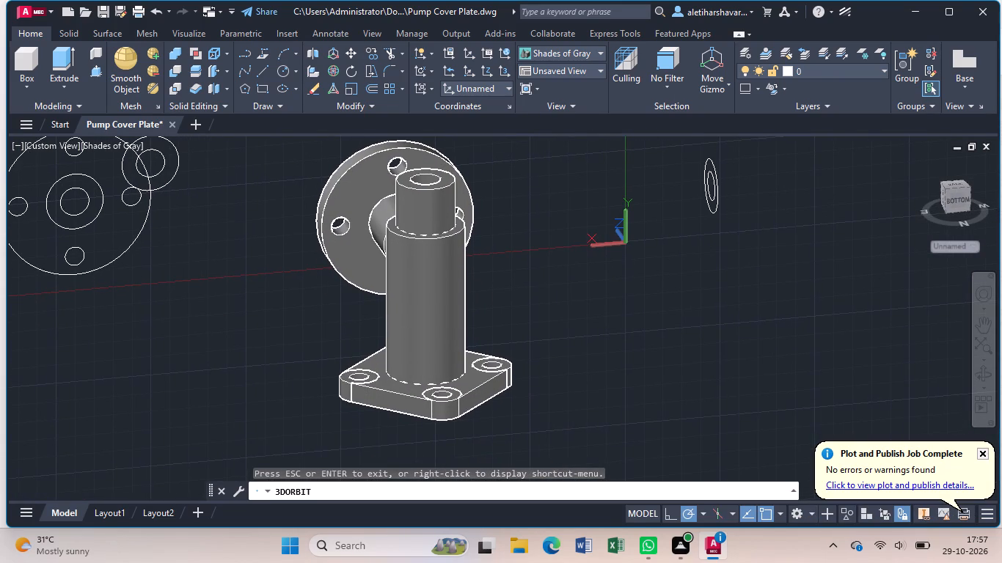
key(Escape)
click(191, 166)
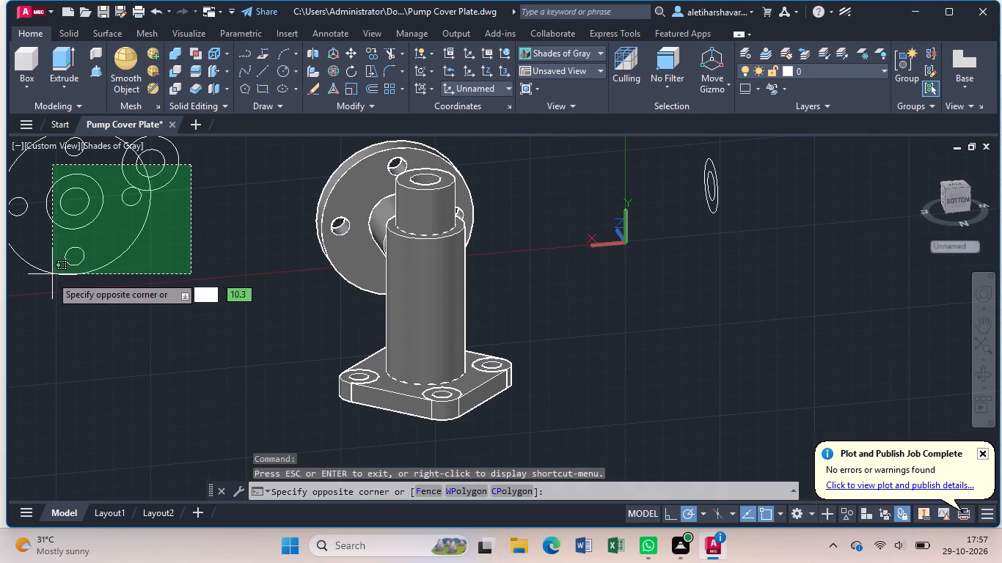
click(40, 280)
key(Delete)
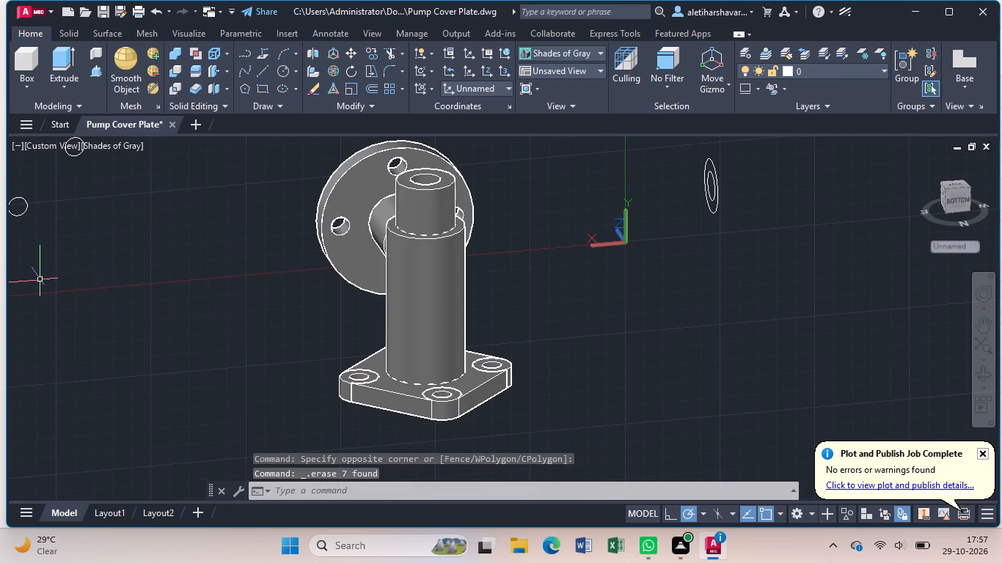
Erase the two remaining small bolt-hole circles of the leftover flange sketch.
click(19, 209)
click(27, 203)
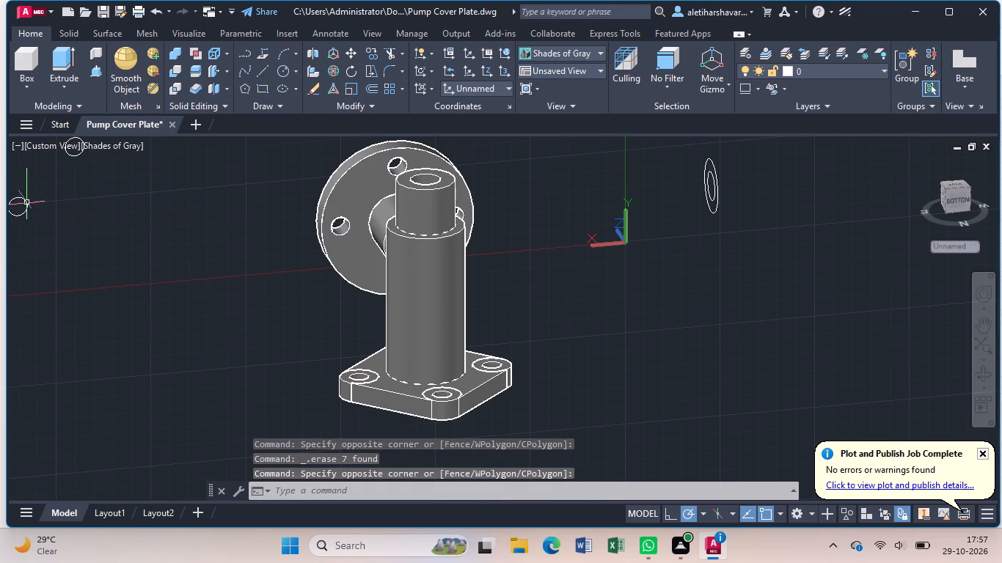
click(72, 155)
key(Delete)
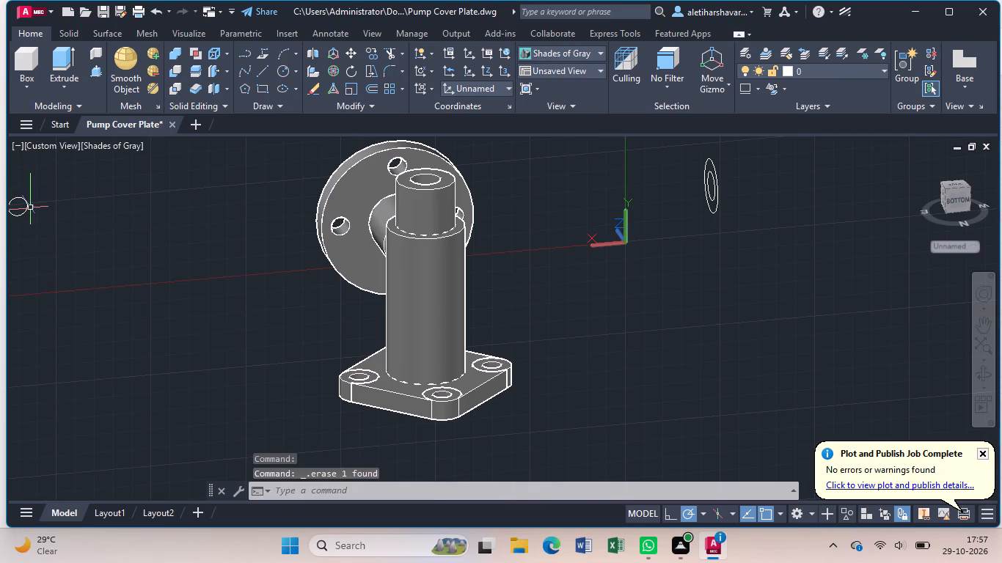
click(26, 210)
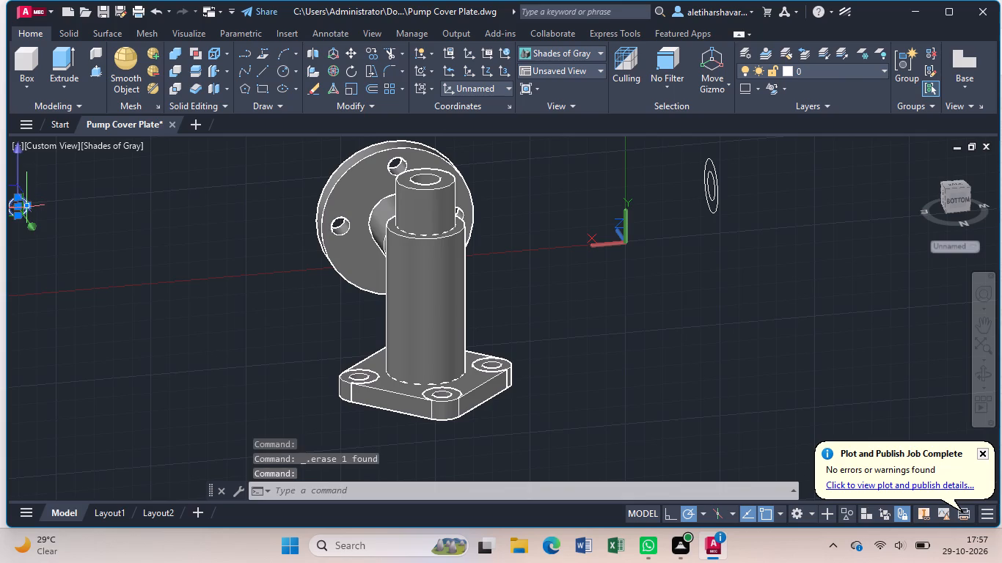
key(Delete)
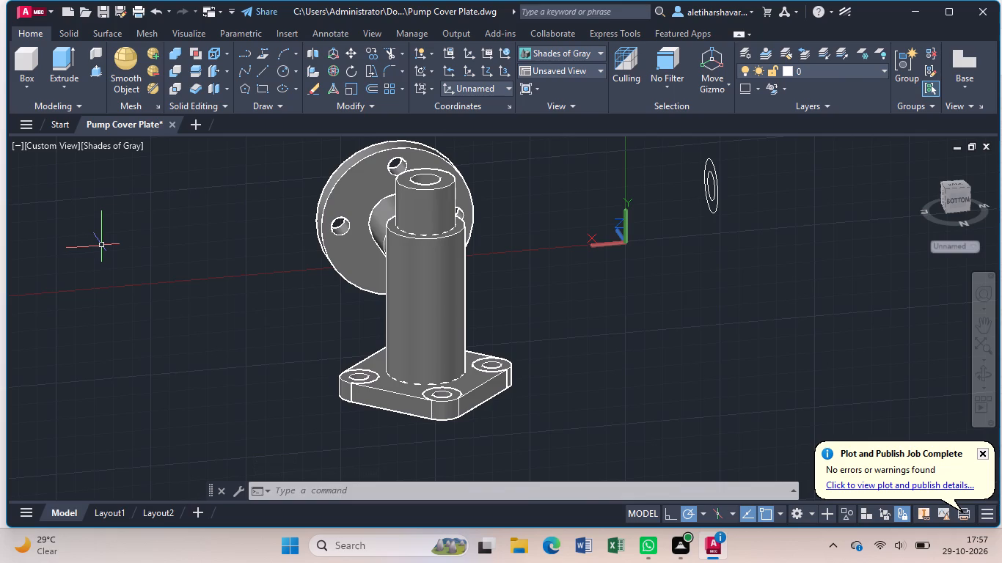
Set the model to the Back view with the 2D Wireframe visual style.
click(50, 145)
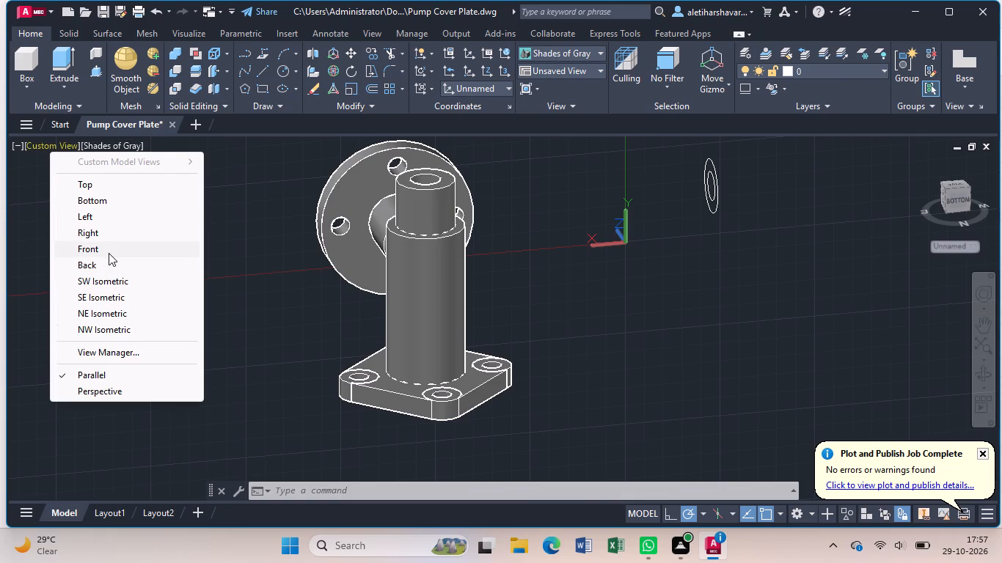
click(109, 253)
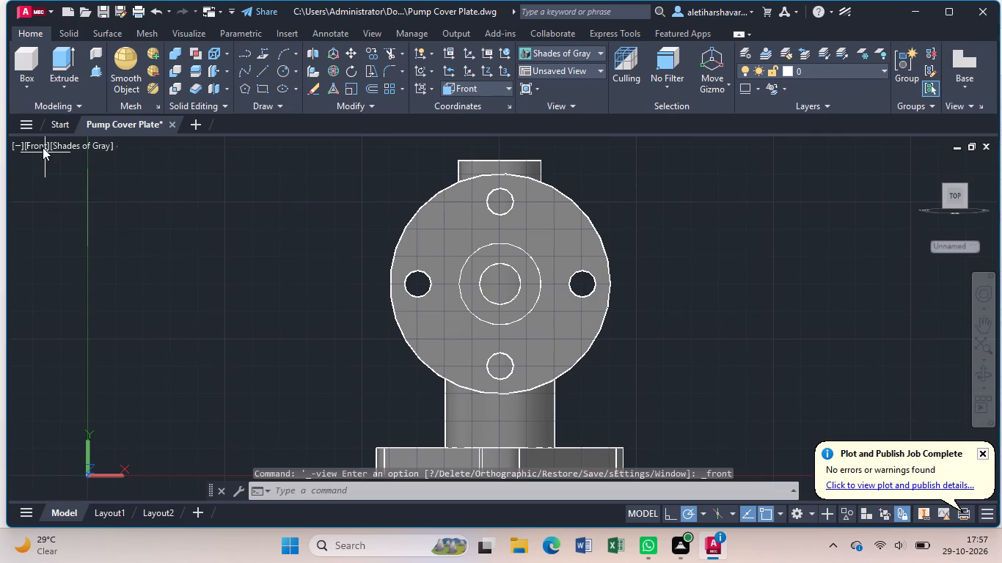
click(40, 146)
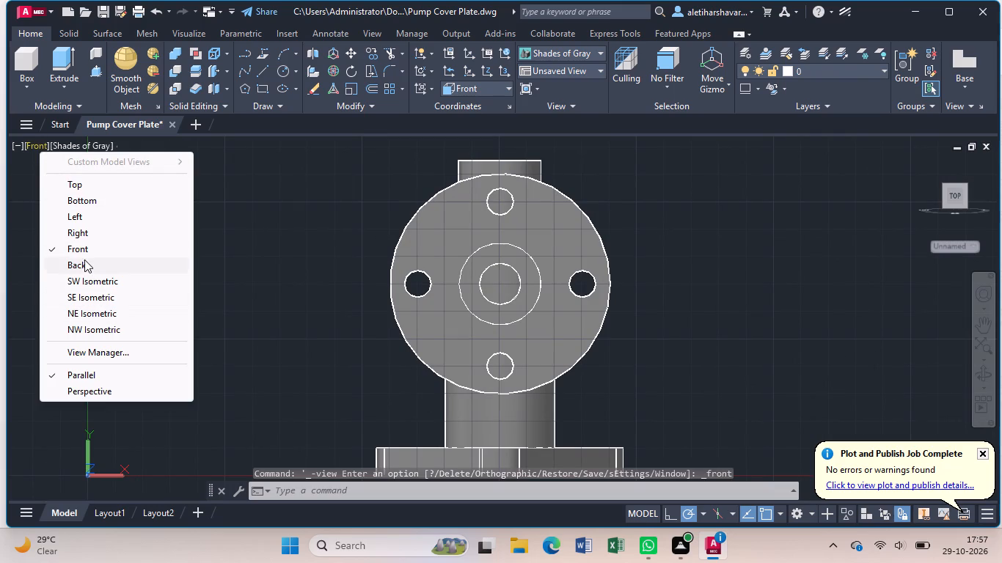
click(86, 263)
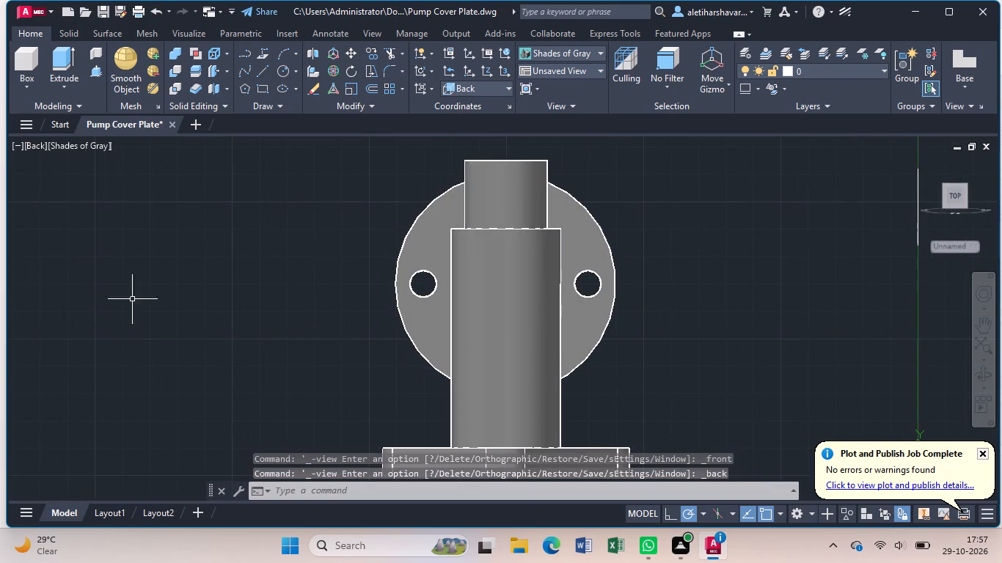
click(92, 147)
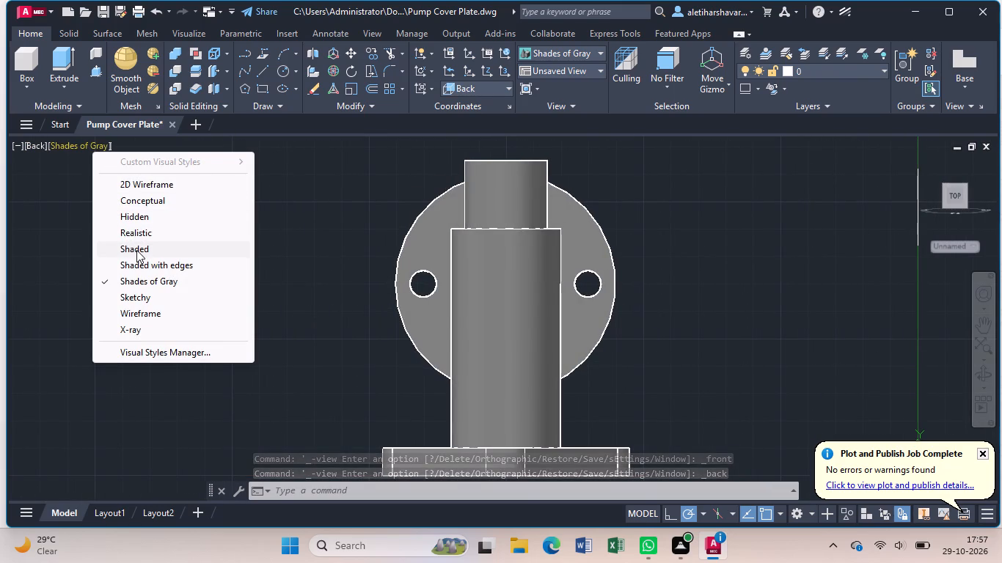
click(147, 186)
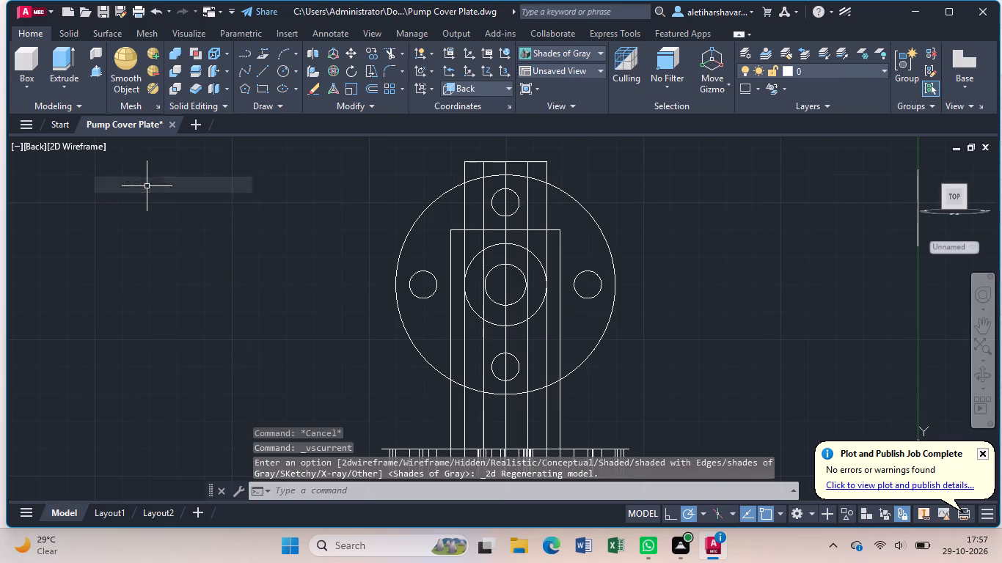
middle_drag(540, 387, 533, 360)
middle_drag(532, 364, 528, 358)
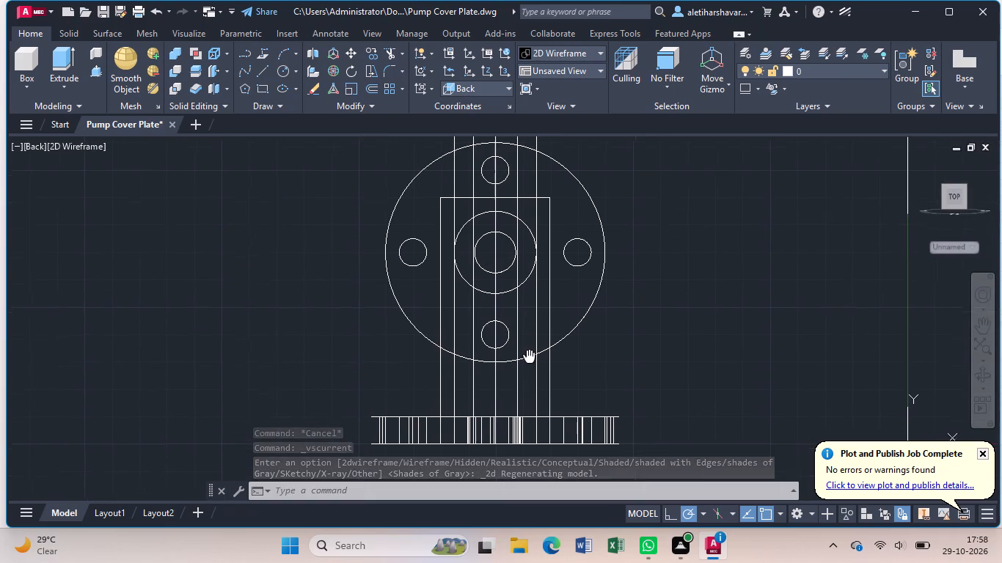
middle_drag(528, 358, 517, 327)
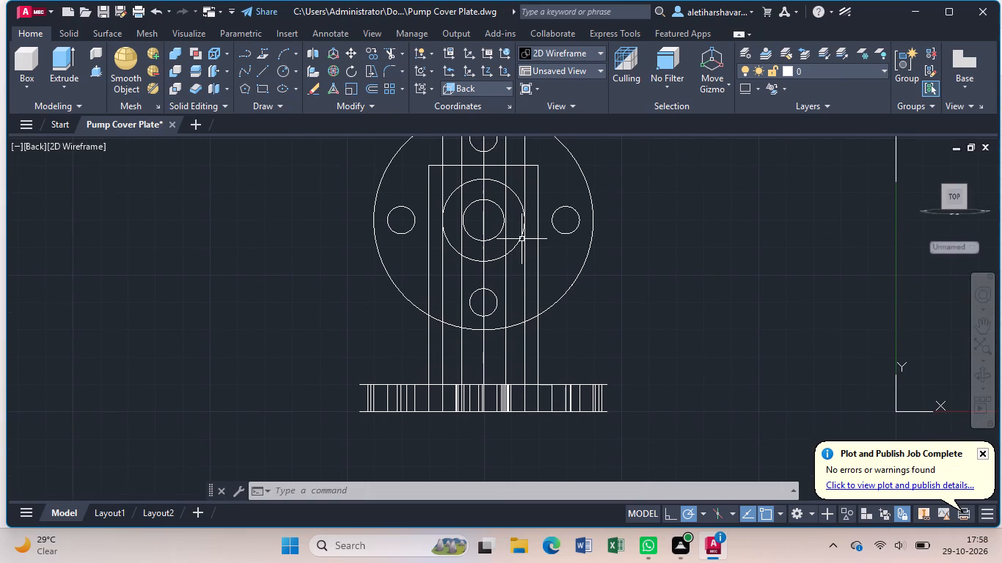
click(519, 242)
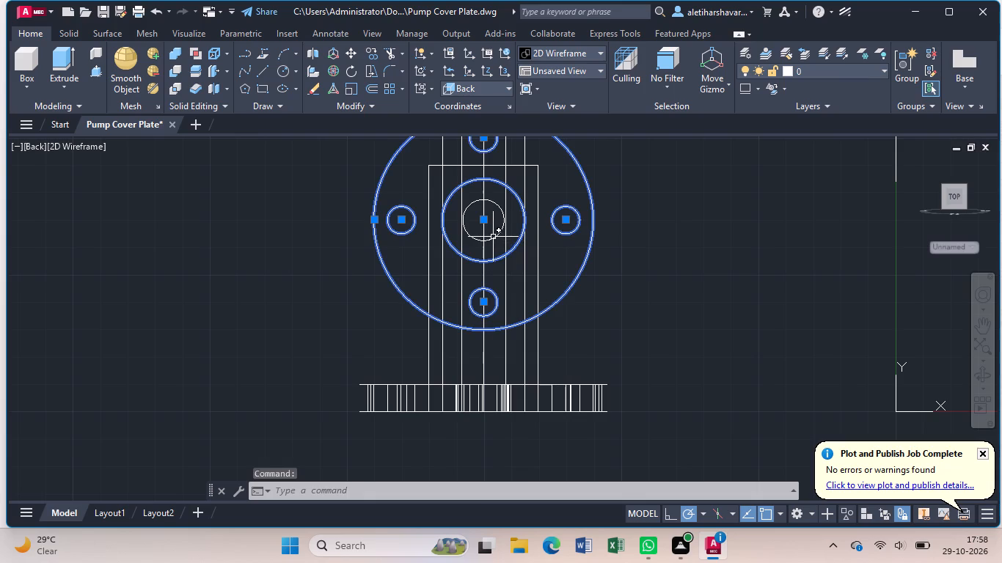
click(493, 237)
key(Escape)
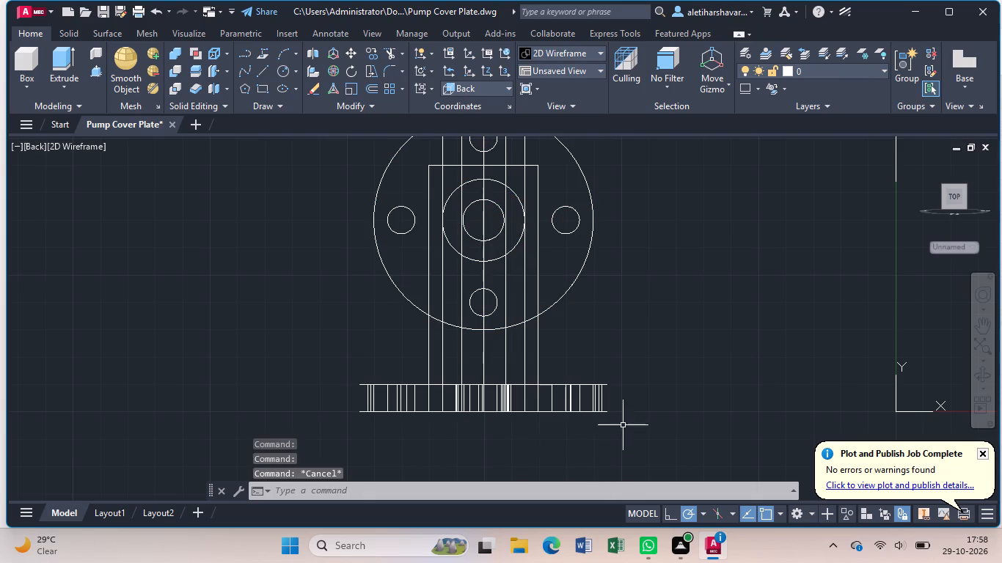
Draw a circle of radius 15 in the empty space between the flange and the coordinate origin.
key(c)
key(Return)
click(688, 301)
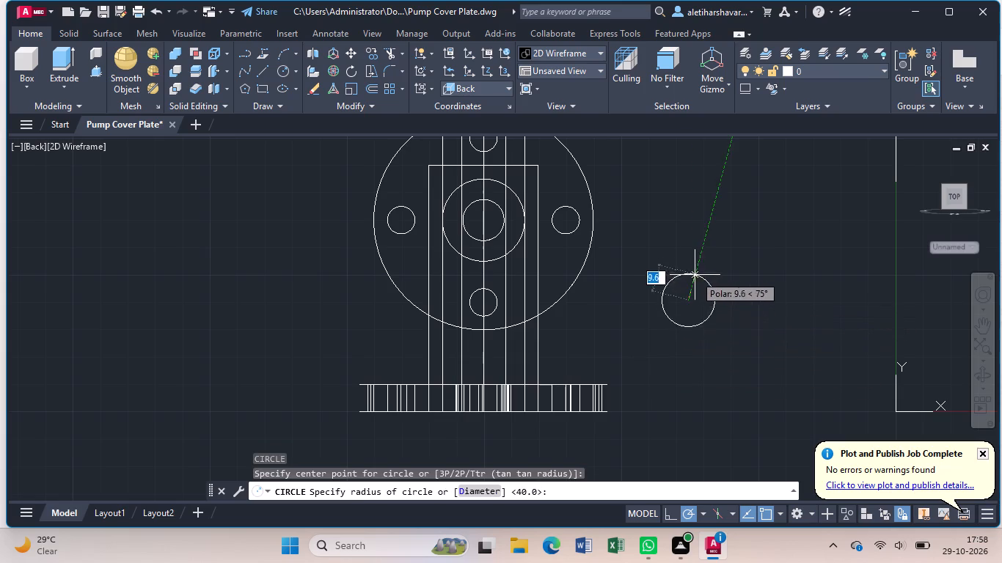
key(1)
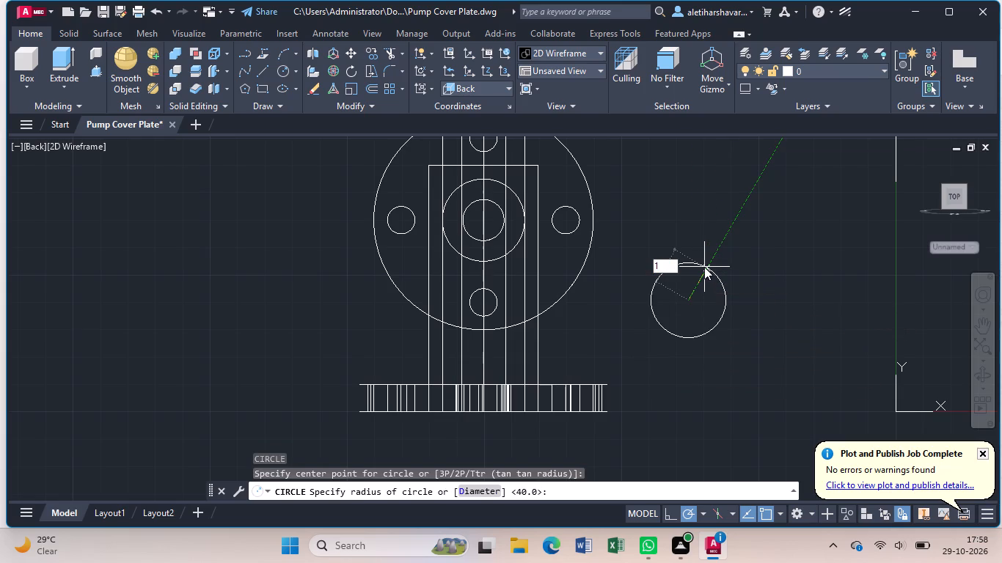
key(5)
key(Return)
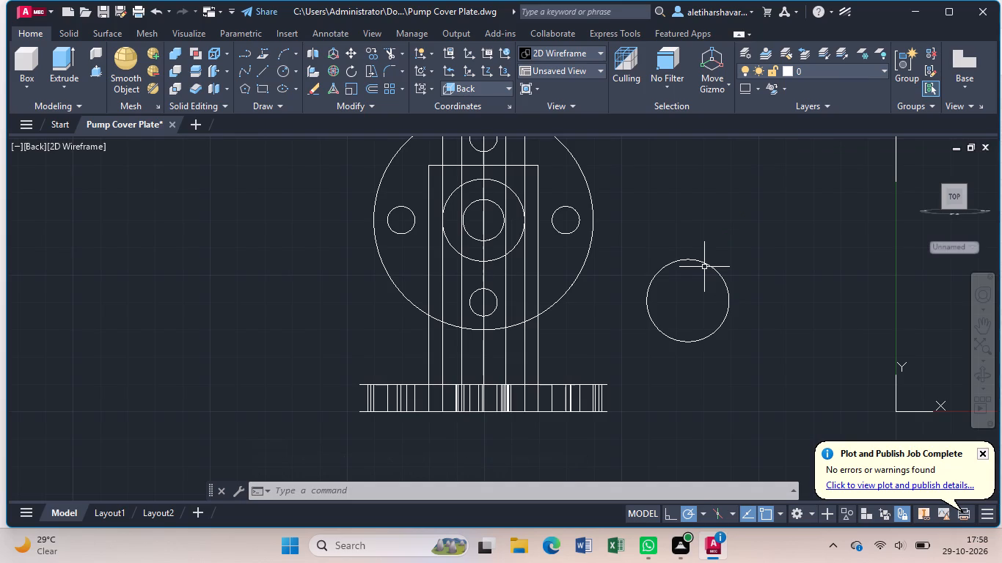
Draw a concentric circle of radius 7.5 inside the radius 15 circle.
key(c)
key(Return)
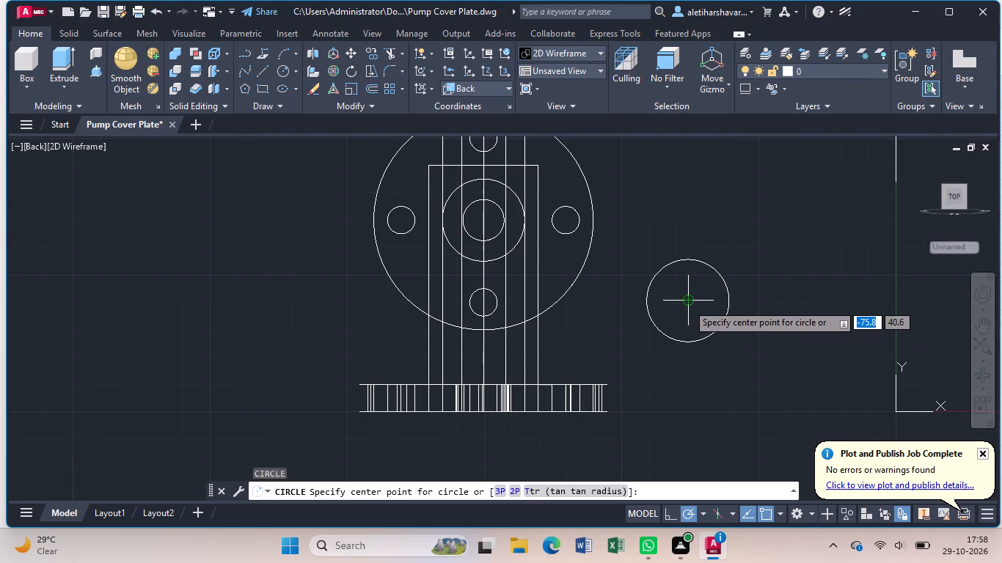
click(687, 303)
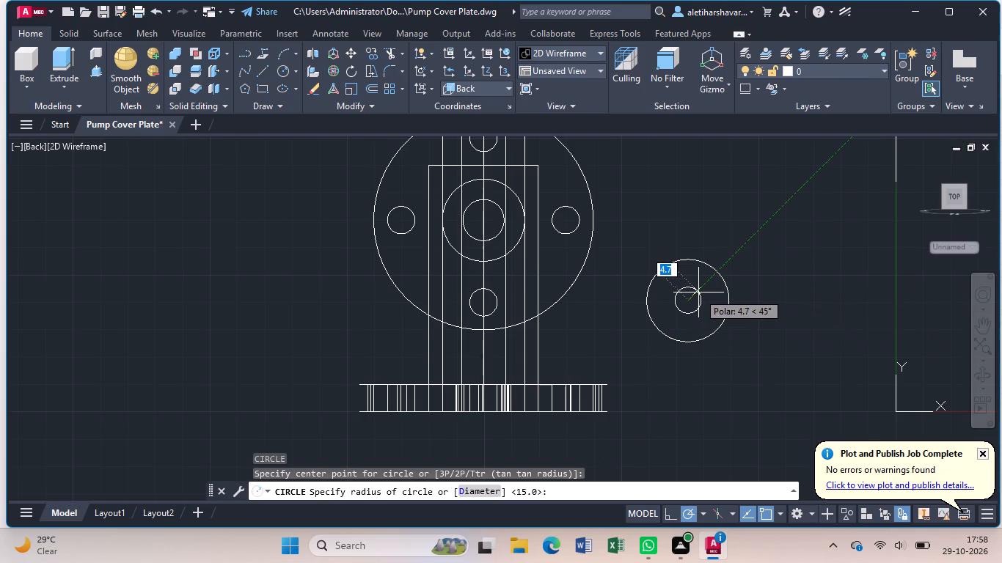
key(7)
key(period)
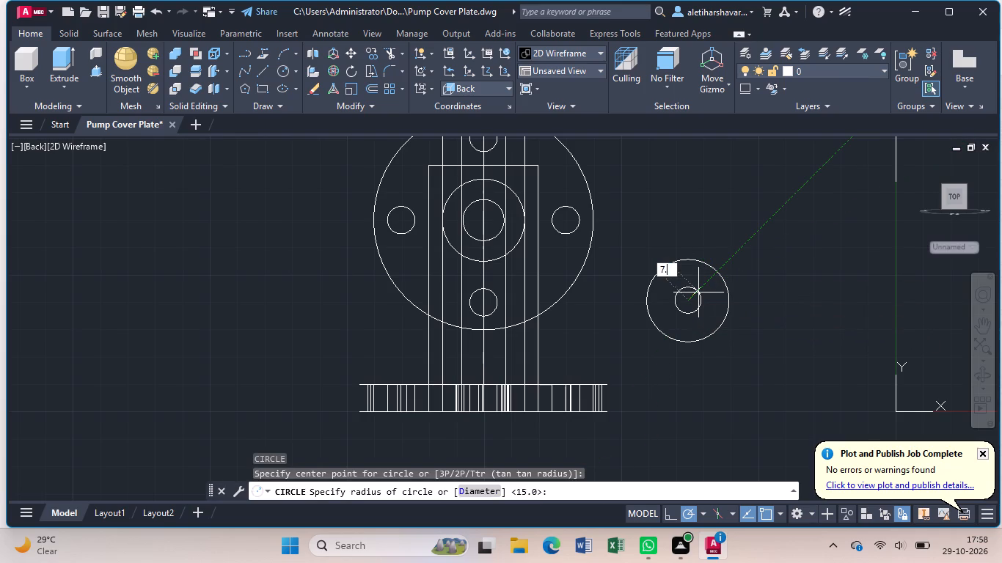
key(5)
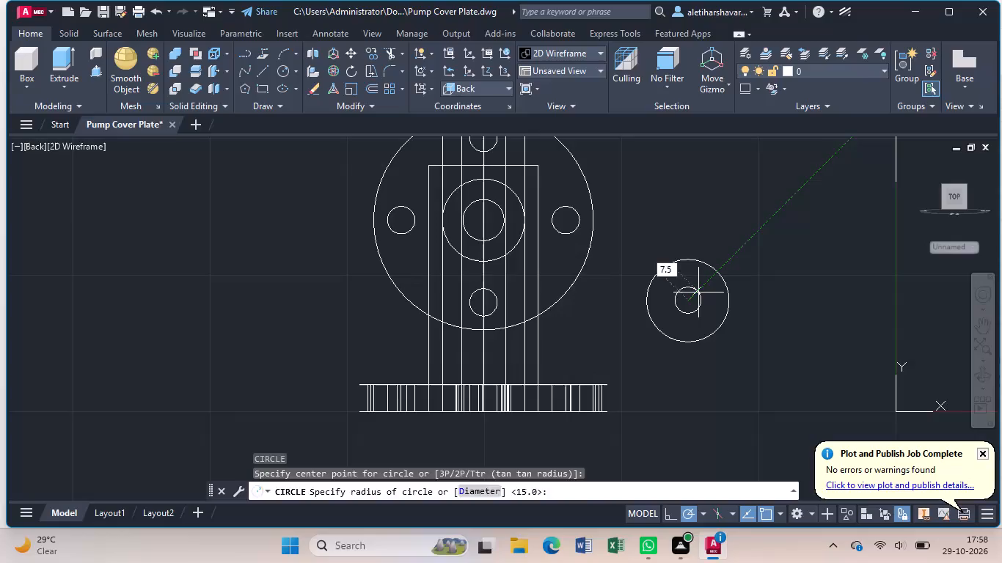
key(Return)
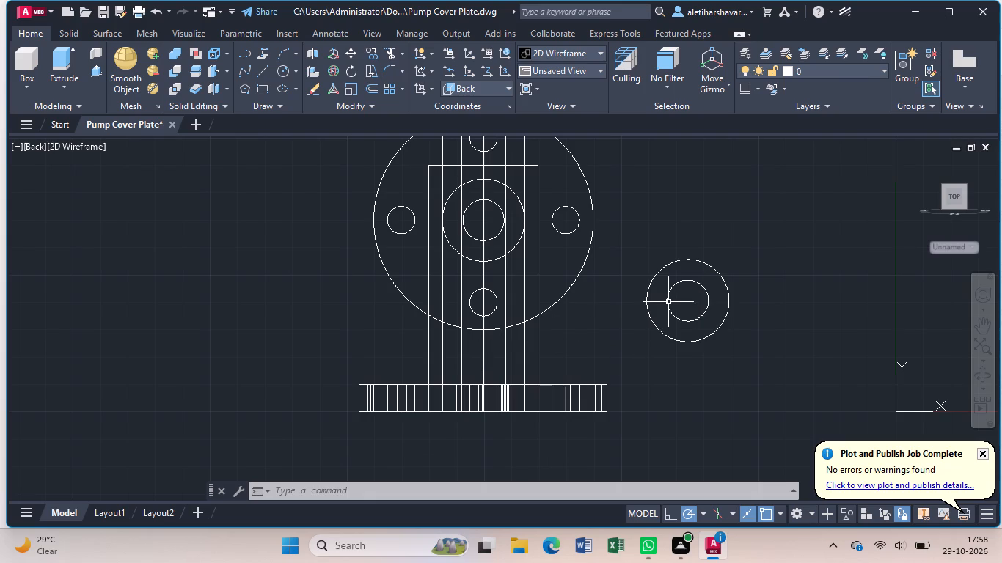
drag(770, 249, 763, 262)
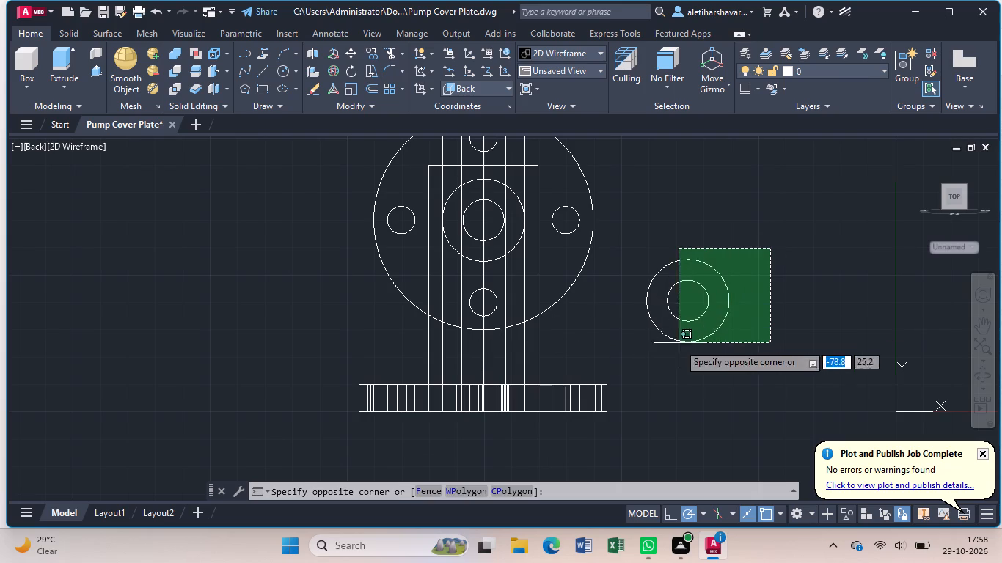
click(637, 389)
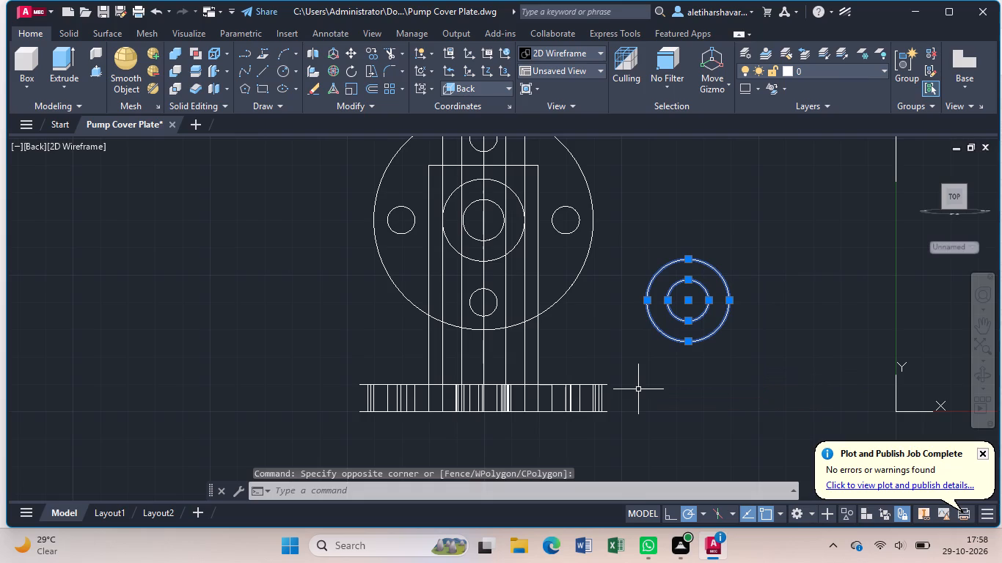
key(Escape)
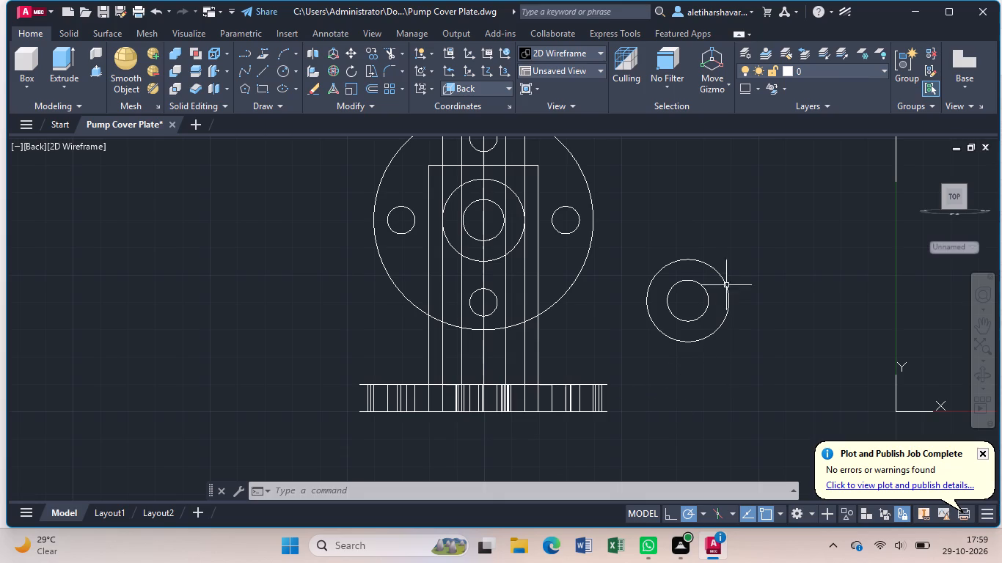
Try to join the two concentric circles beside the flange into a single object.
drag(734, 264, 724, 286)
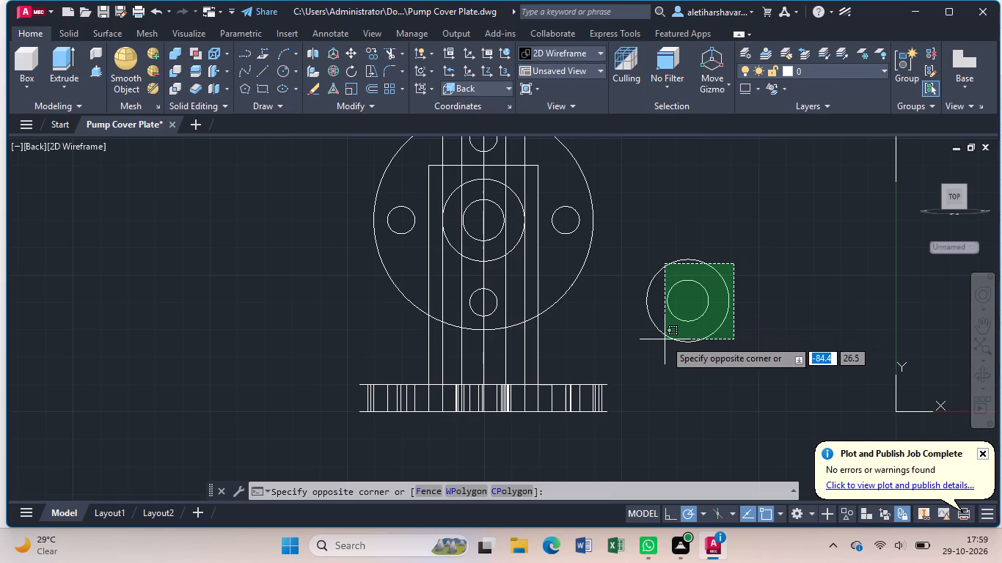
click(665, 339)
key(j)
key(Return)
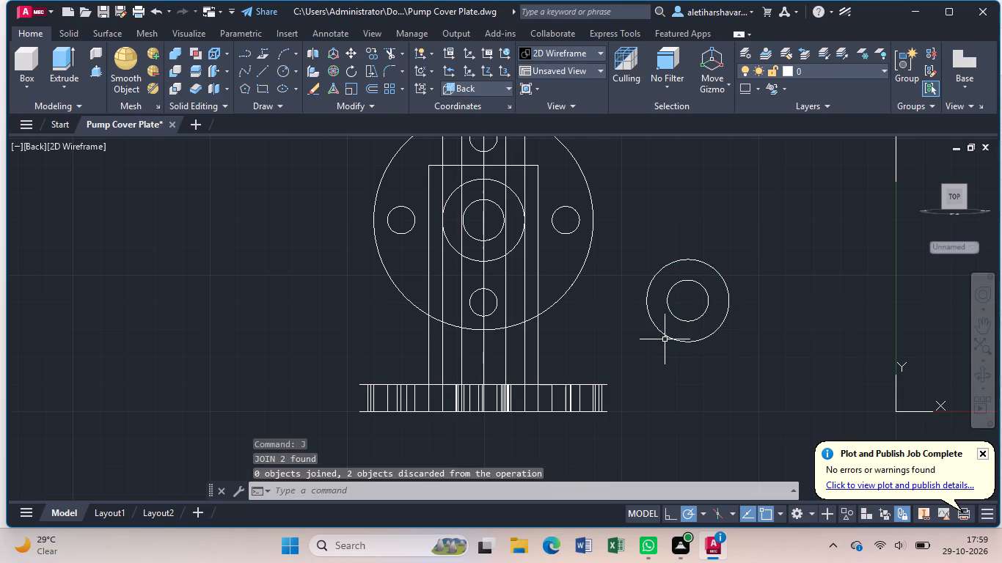
Copy both concentric circles from their shared centre to the 3D centre on the large vertical cylinder, just below the side boss axis.
click(732, 263)
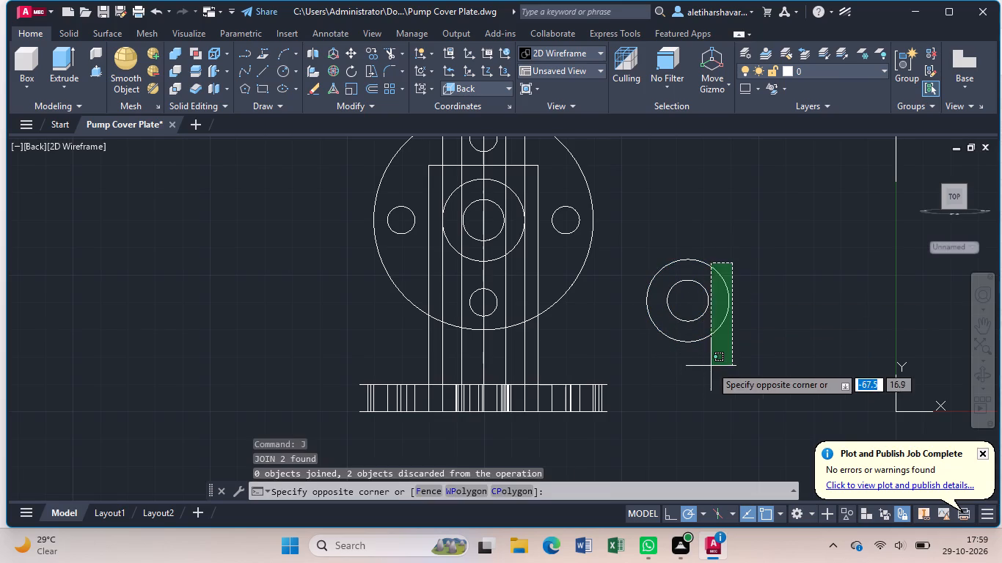
click(679, 367)
key(c)
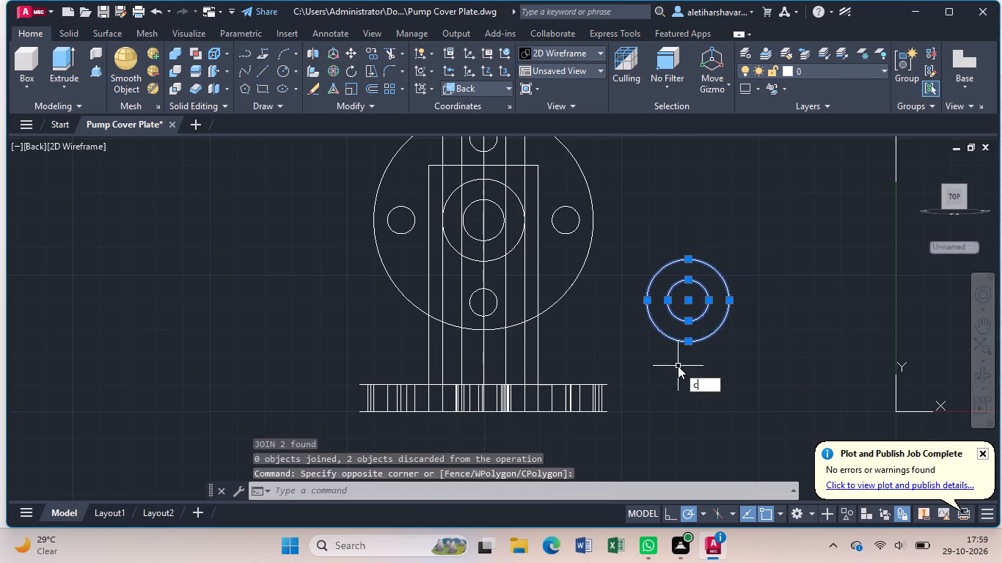
key(o)
key(Return)
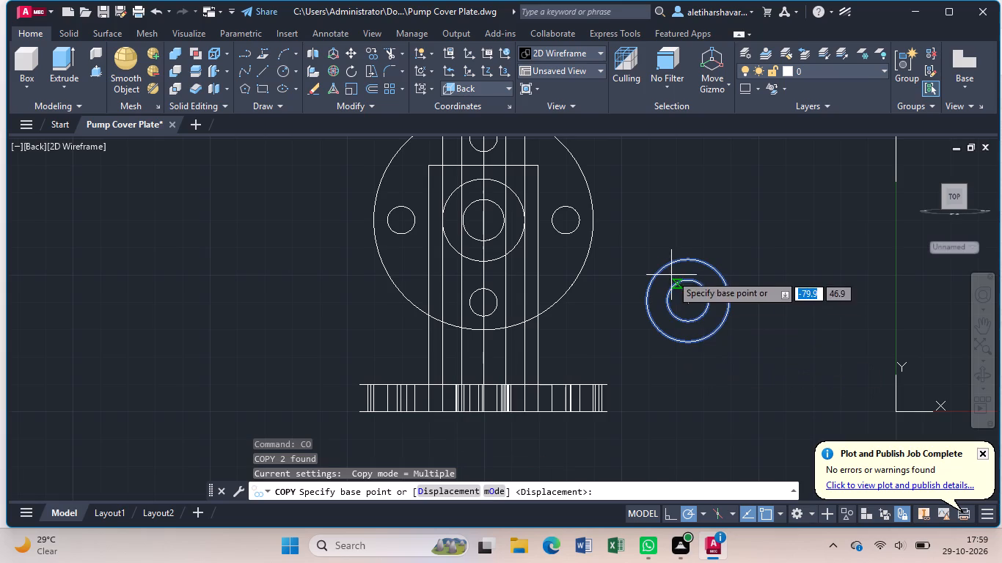
click(687, 300)
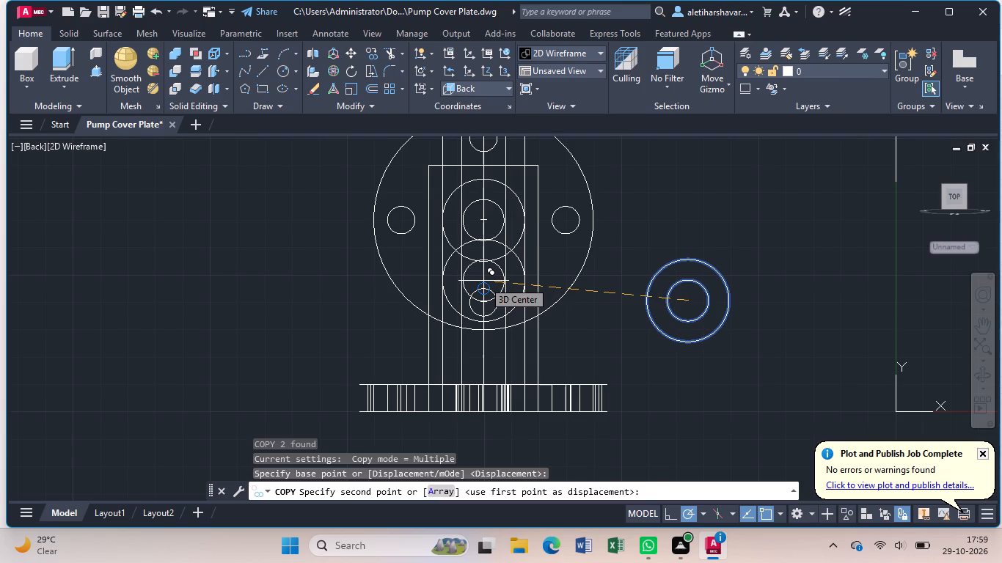
click(483, 281)
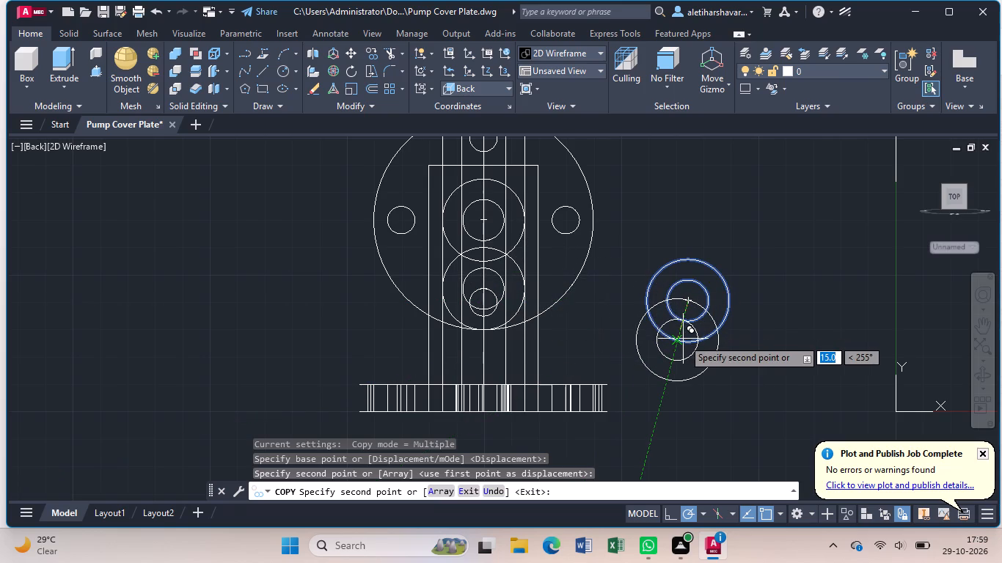
key(Escape)
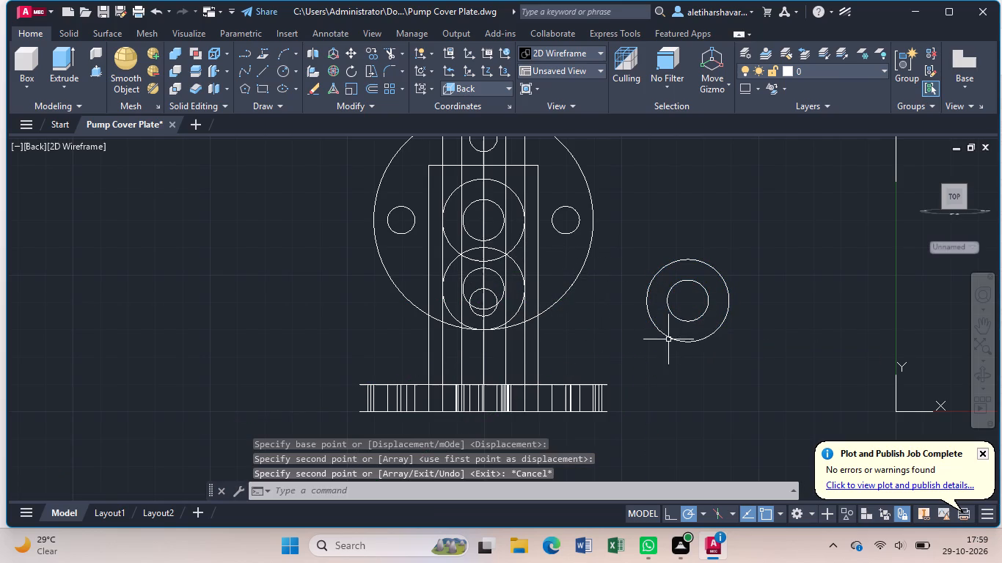
Press-pull the copied radius 15 circle 30 outward from the cylinder, on the side opposite the flange.
click(986, 375)
drag(788, 306, 747, 342)
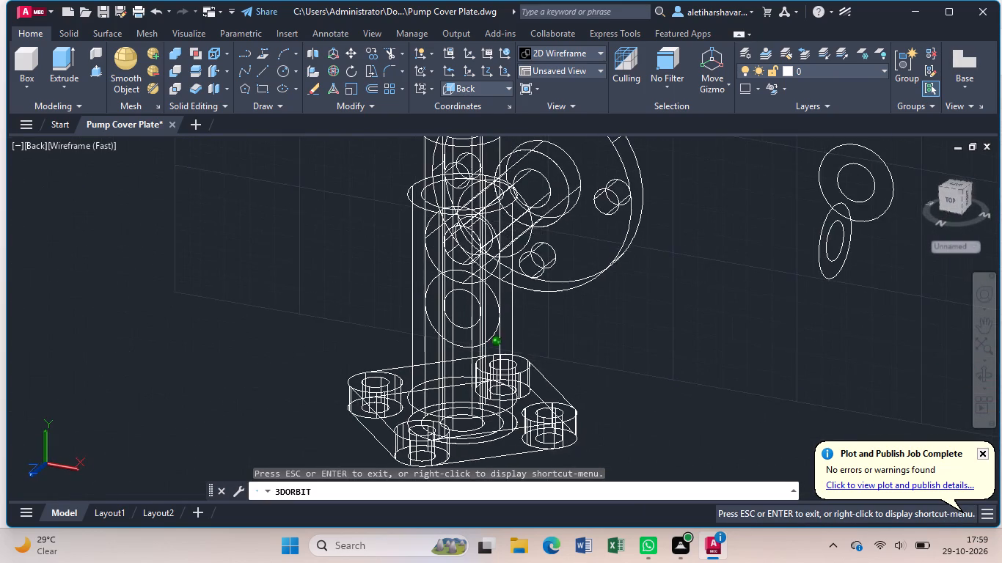
drag(747, 342, 736, 341)
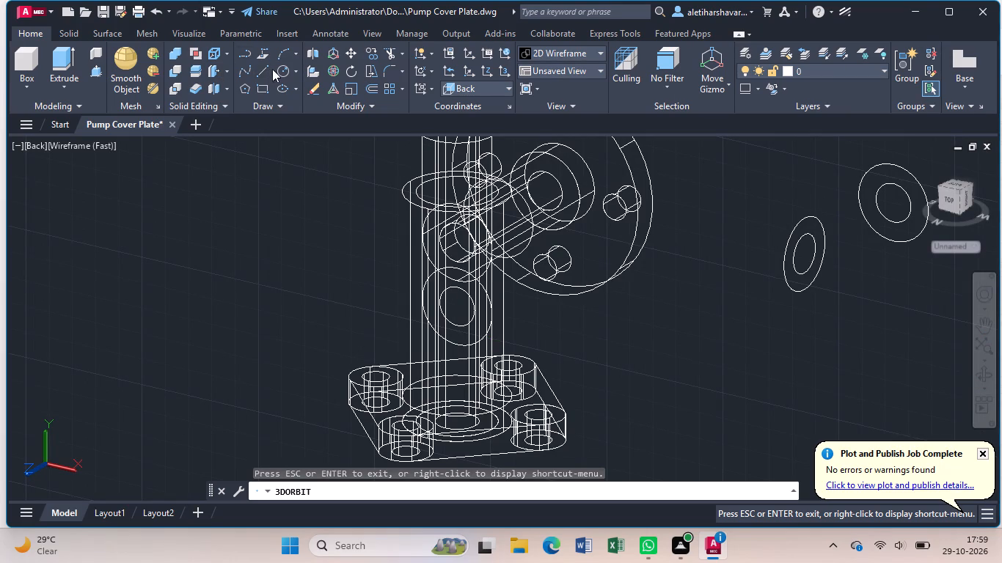
click(100, 70)
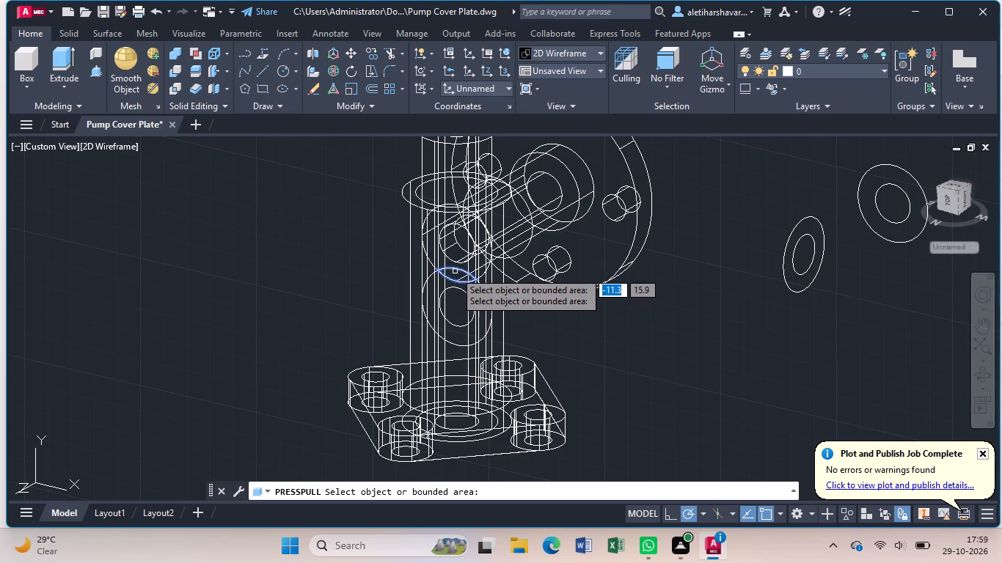
click(429, 280)
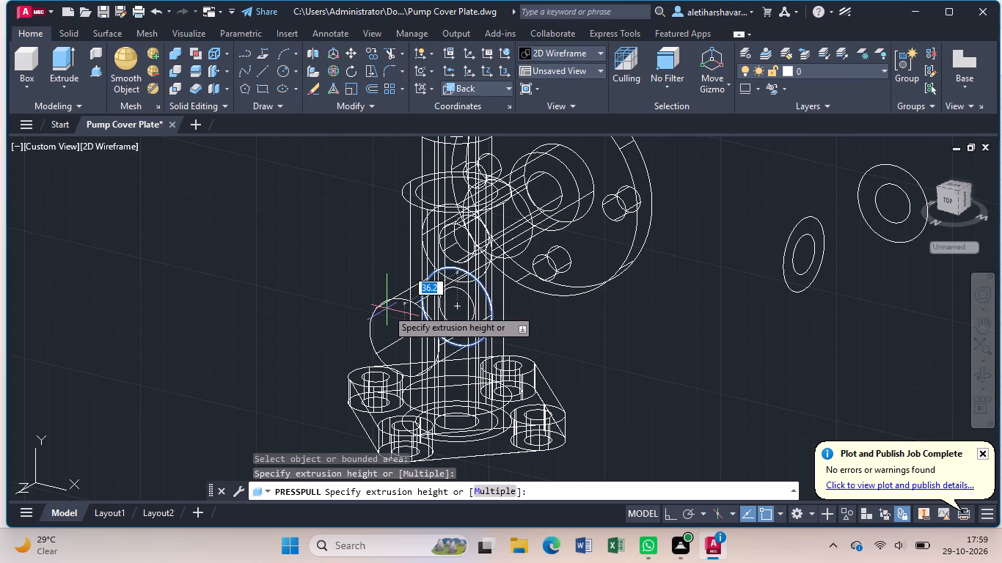
key(1)
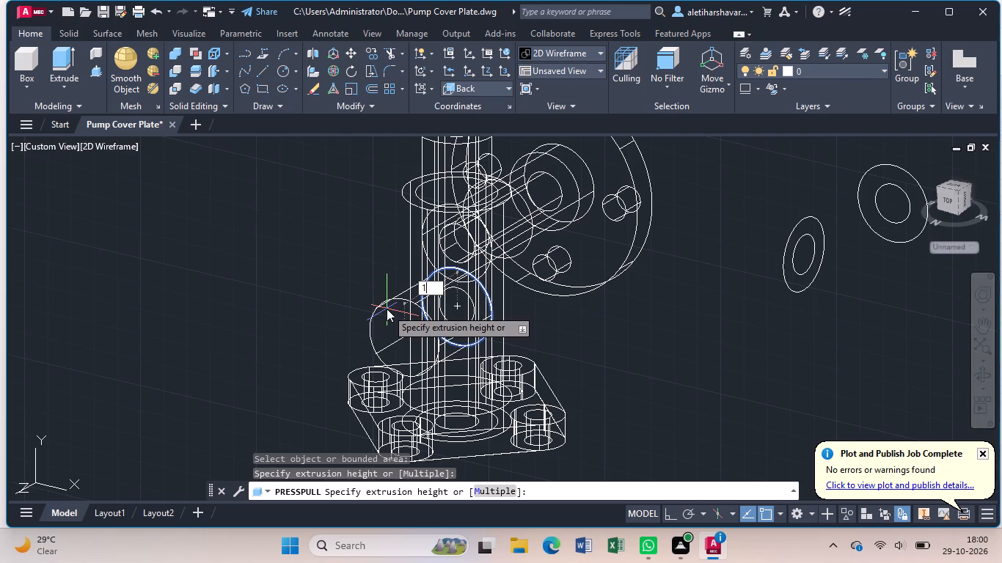
key(BackSpace)
text(30)
key(Return)
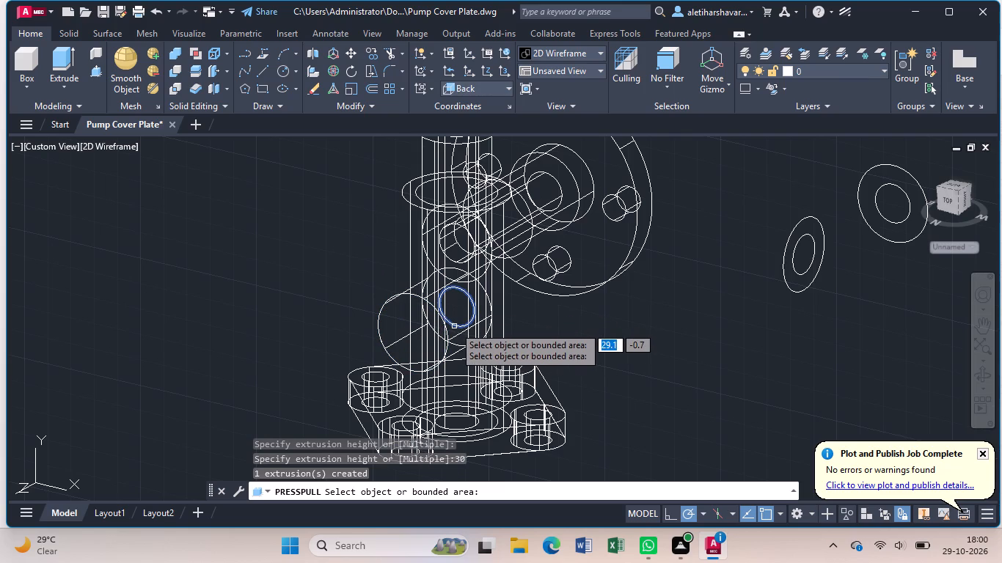
Press-pull the copied radius 7.5 circle 50 in the same direction as the larger extrusion.
click(454, 326)
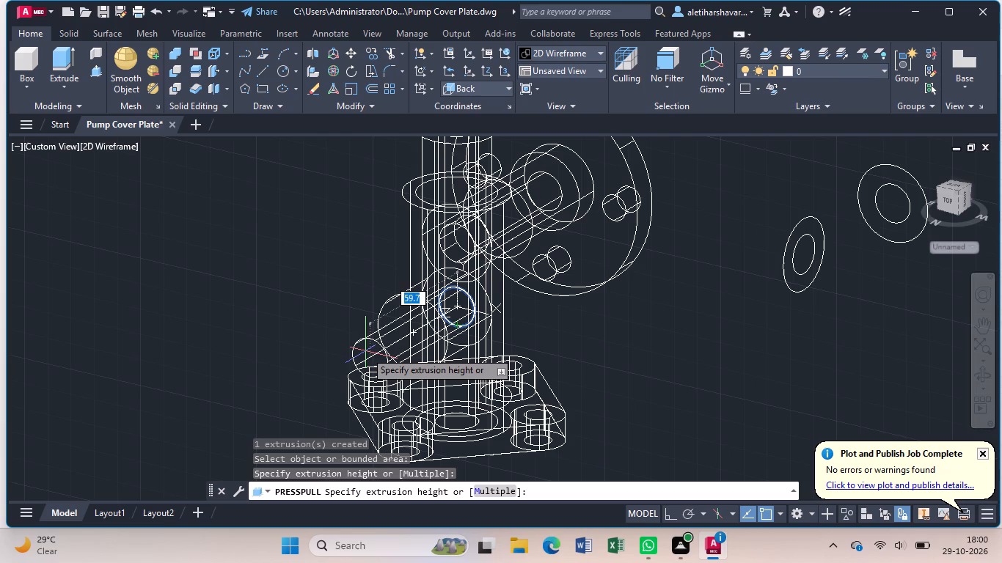
text(50)
key(Return)
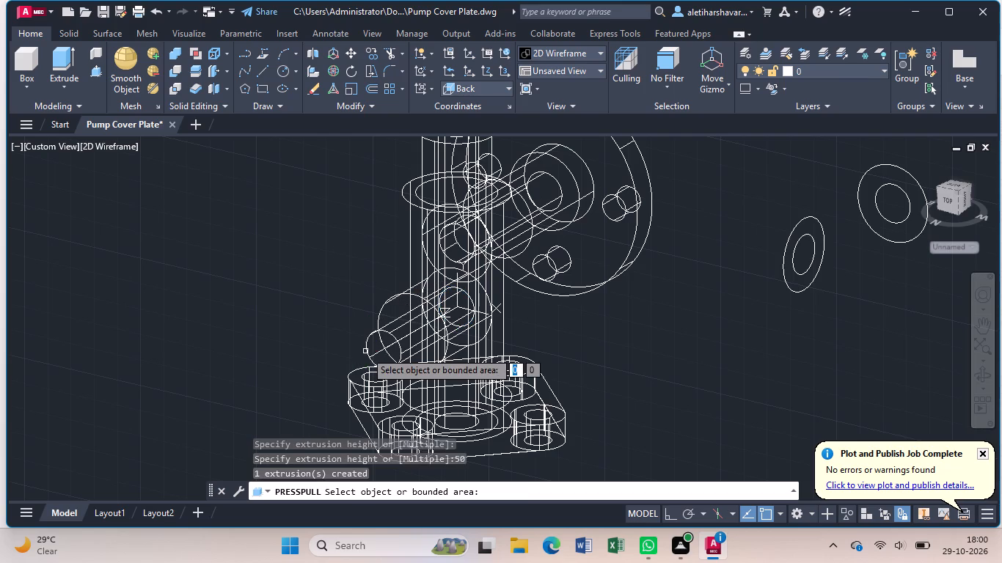
key(Escape)
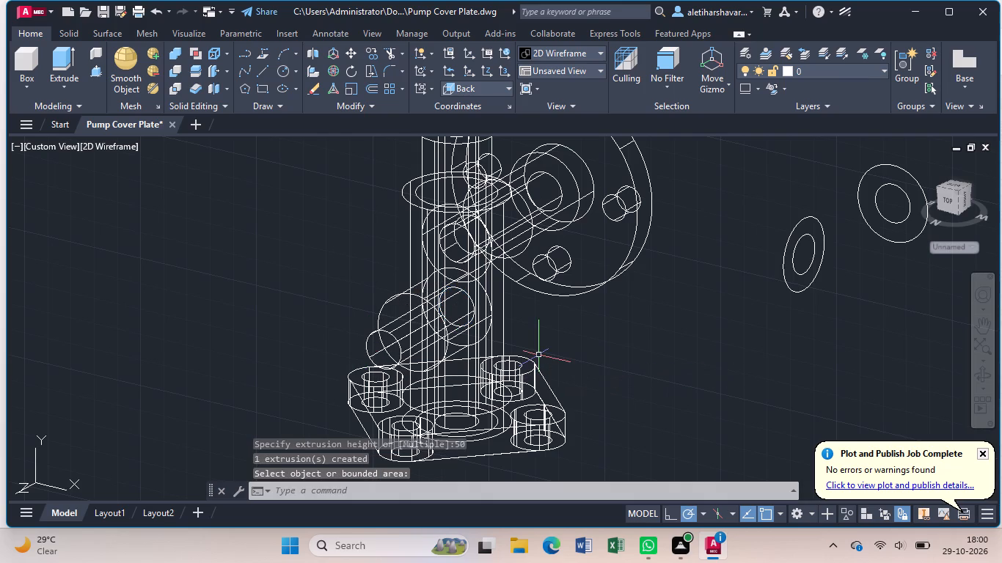
Examine the new back-side extrusions in the Shades of Gray visual style from the Front, the Back and an angled view.
click(979, 379)
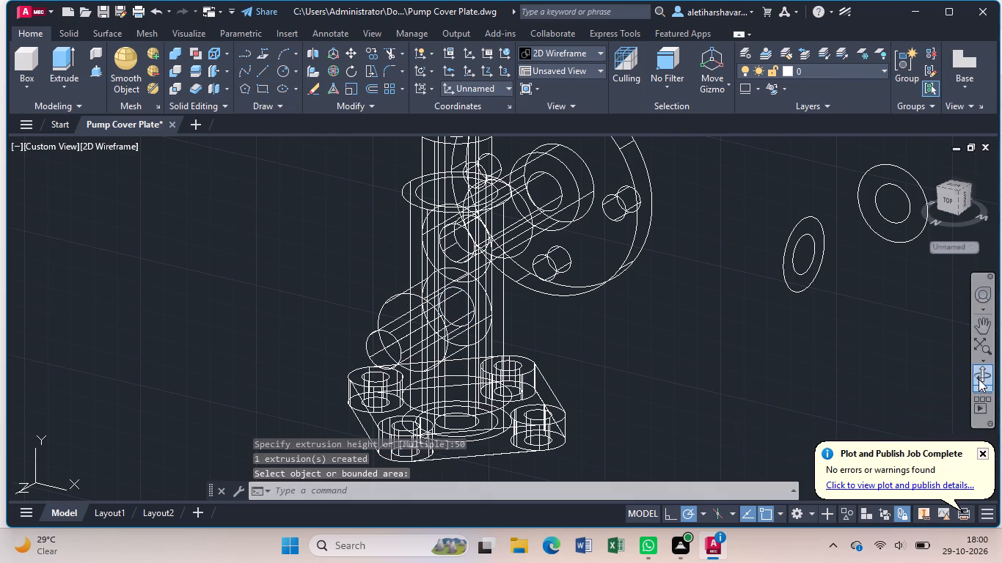
drag(676, 373, 691, 371)
key(Escape)
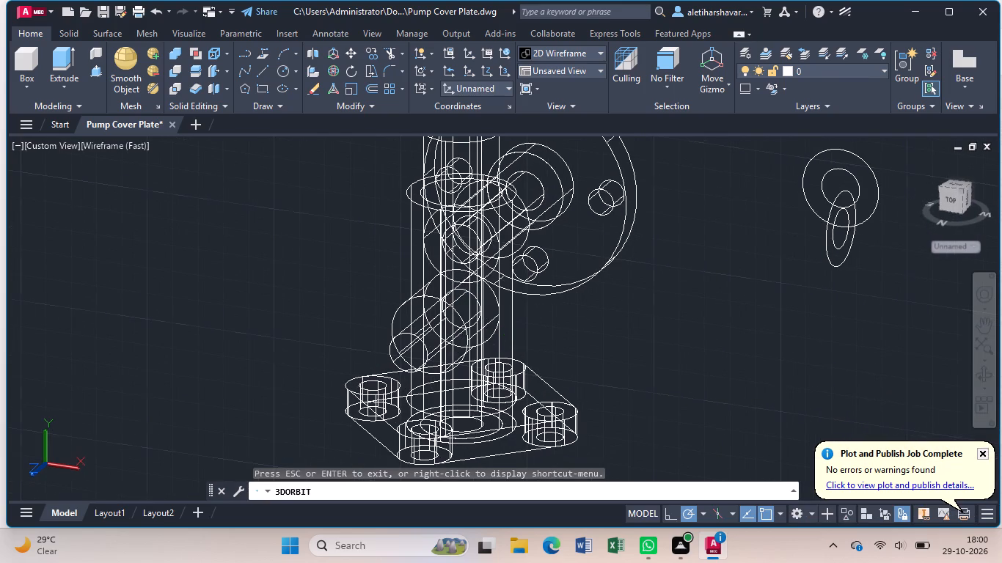
click(62, 144)
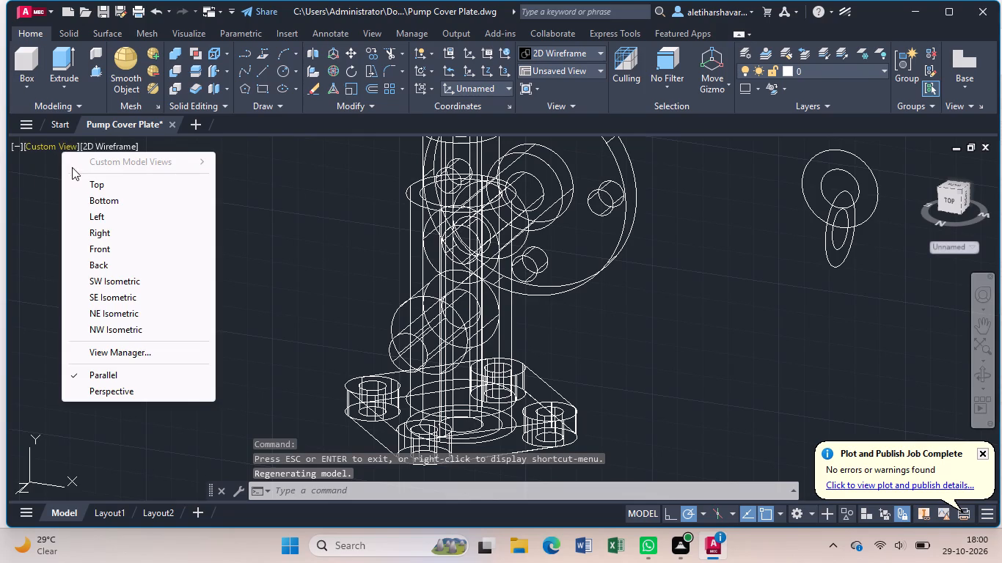
click(113, 247)
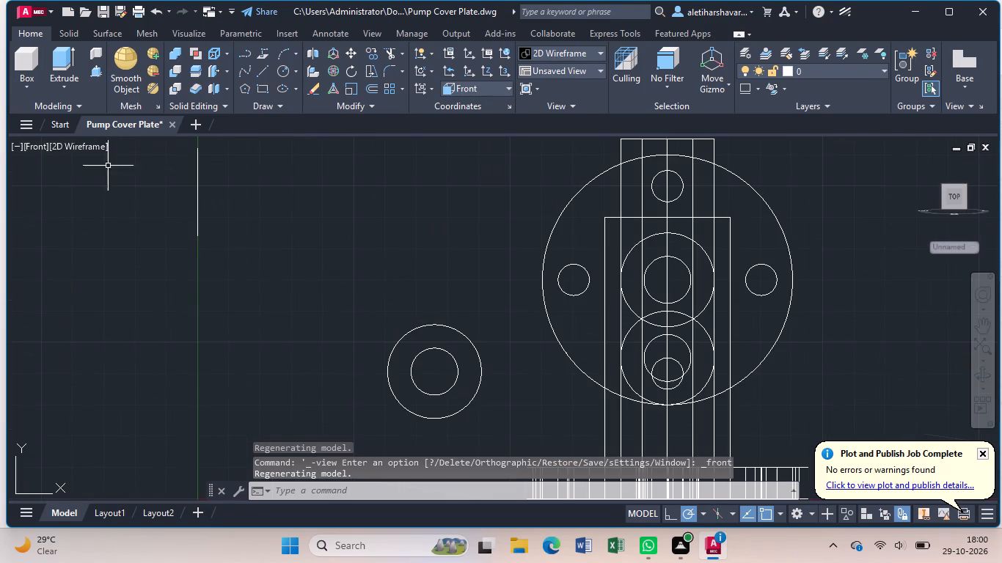
click(89, 145)
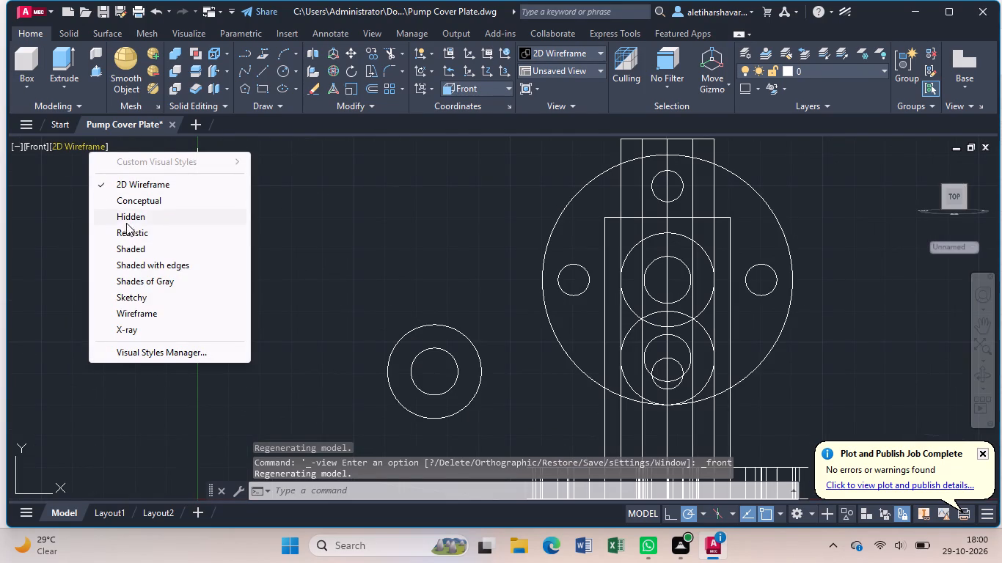
click(161, 277)
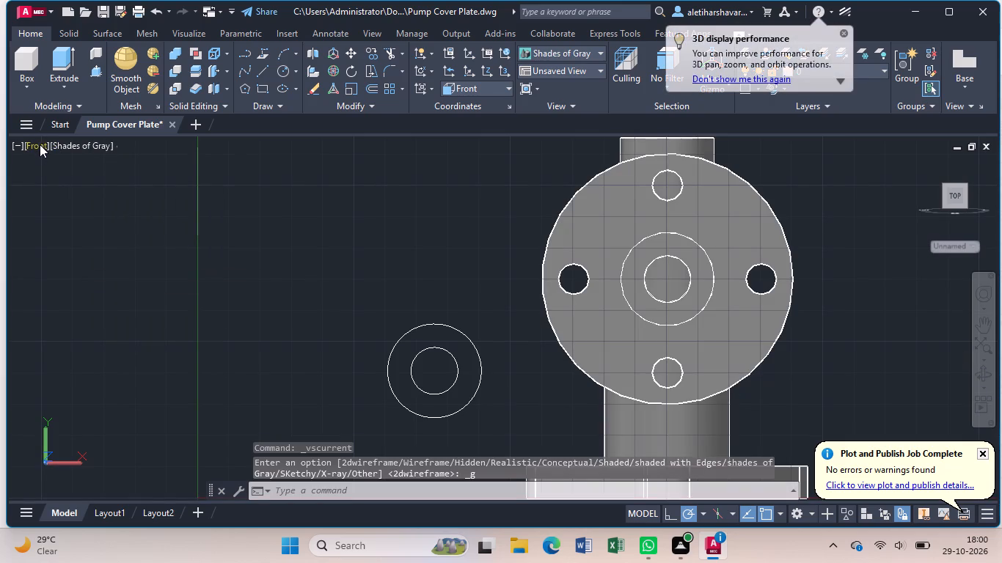
click(40, 145)
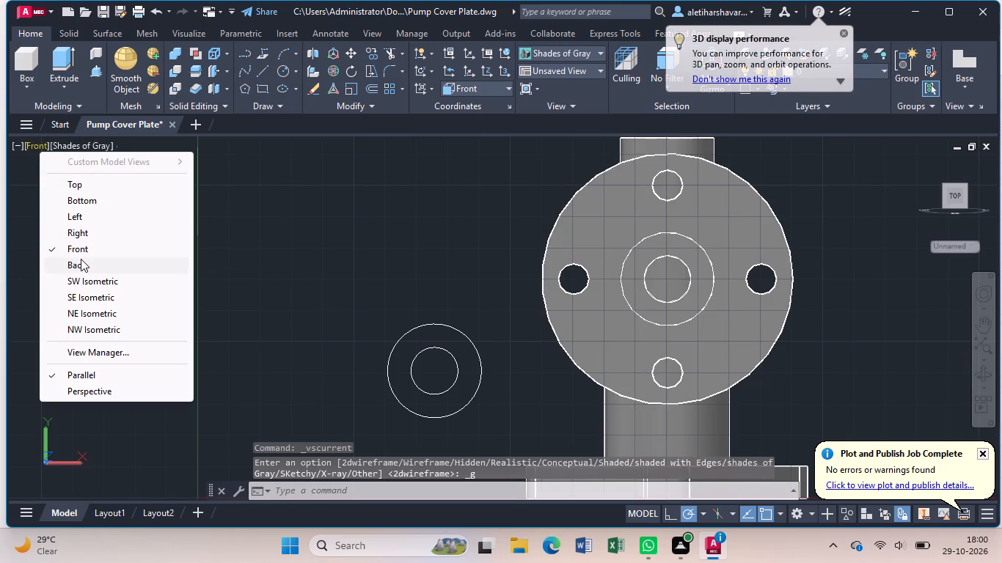
click(81, 260)
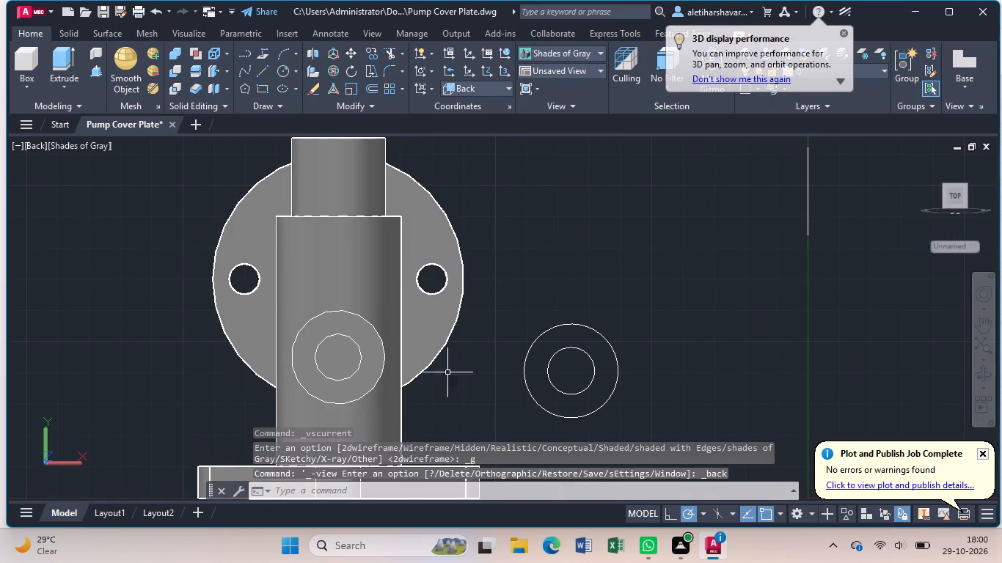
click(980, 374)
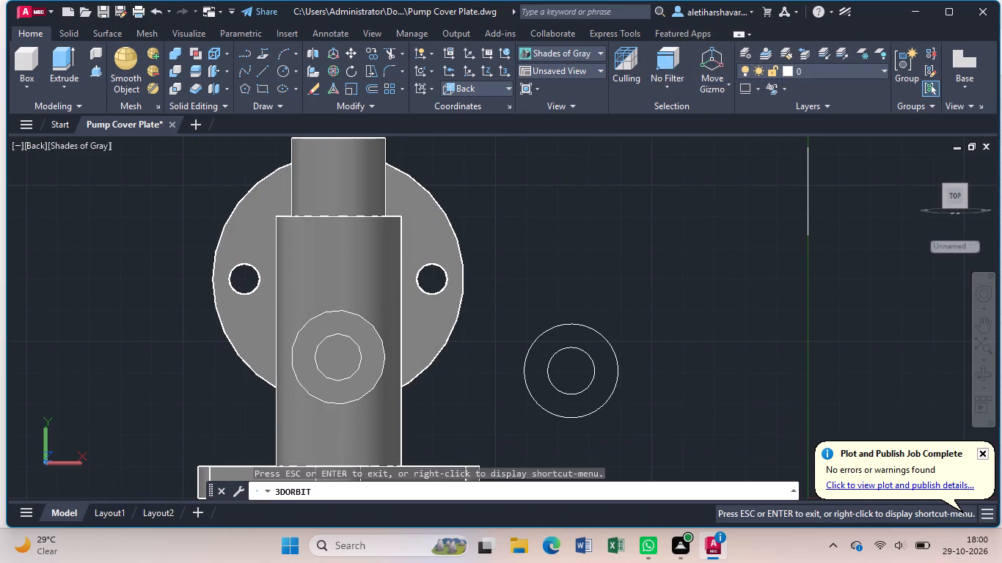
drag(685, 290, 613, 320)
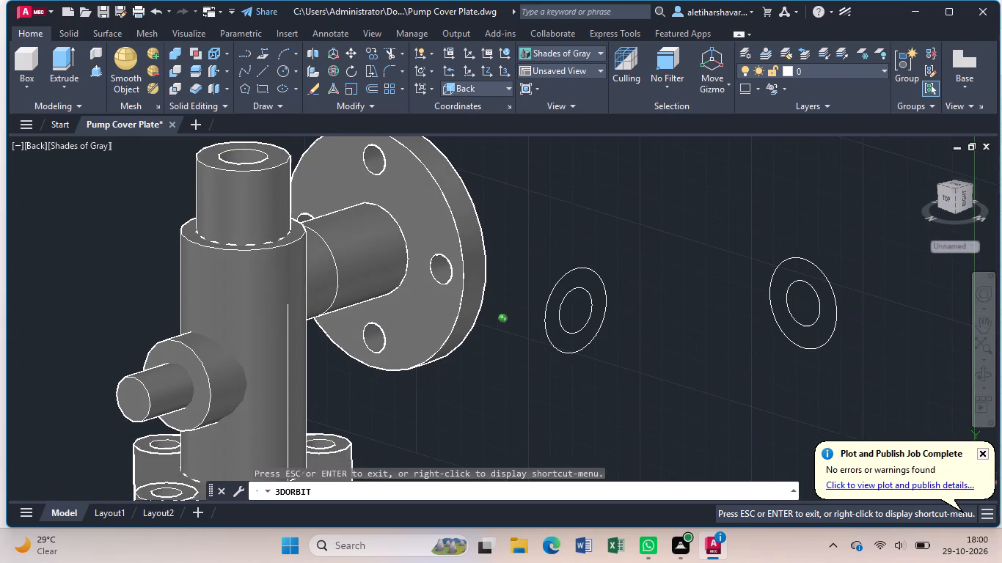
drag(613, 320, 613, 320)
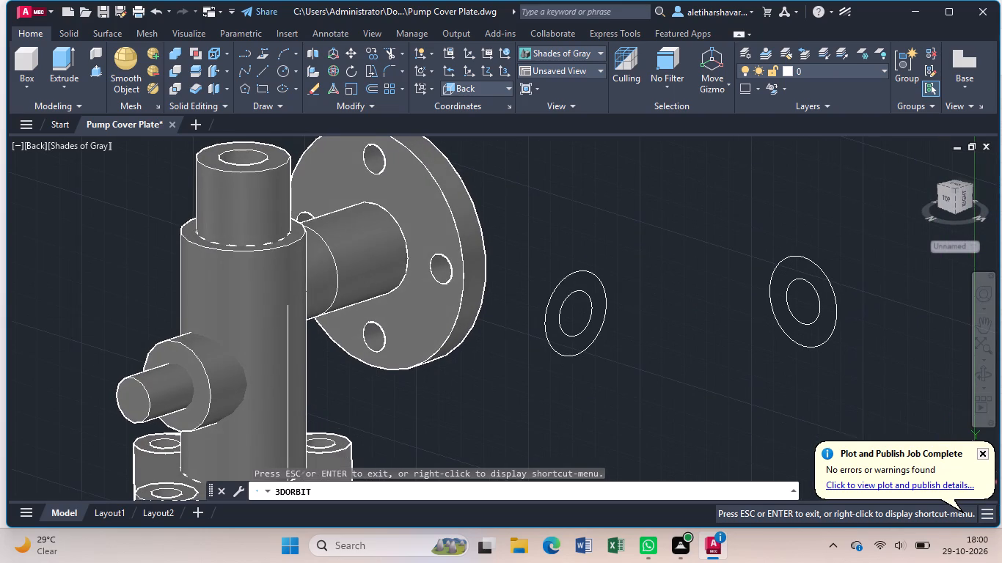
key(Escape)
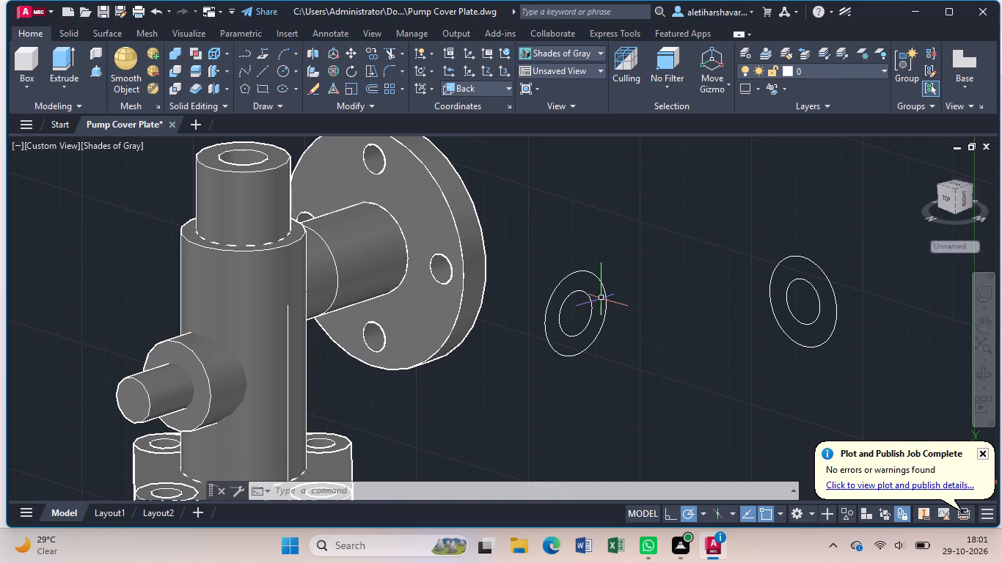
Erase the leftover pair of concentric circles standing nearest the flange.
click(614, 279)
click(522, 352)
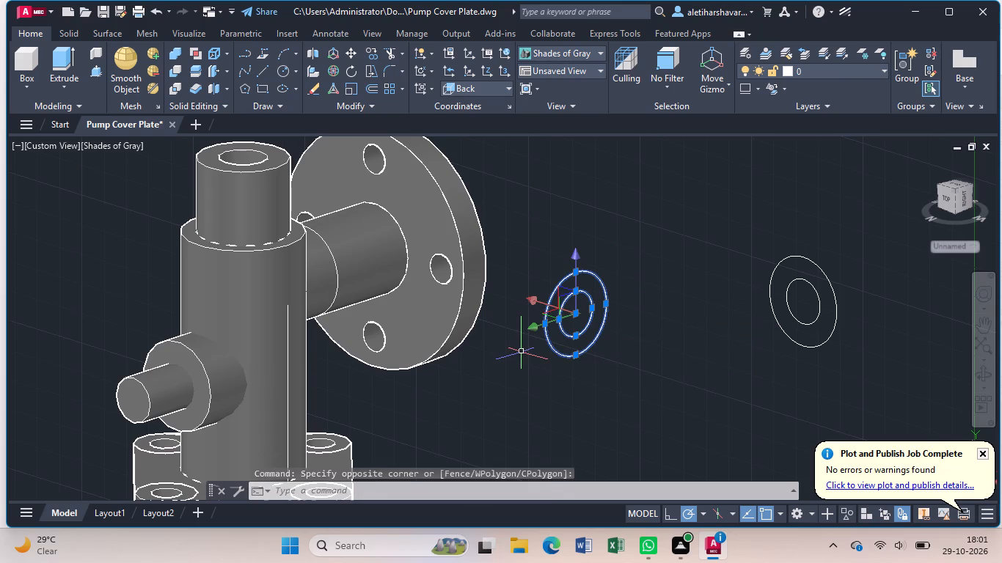
key(Delete)
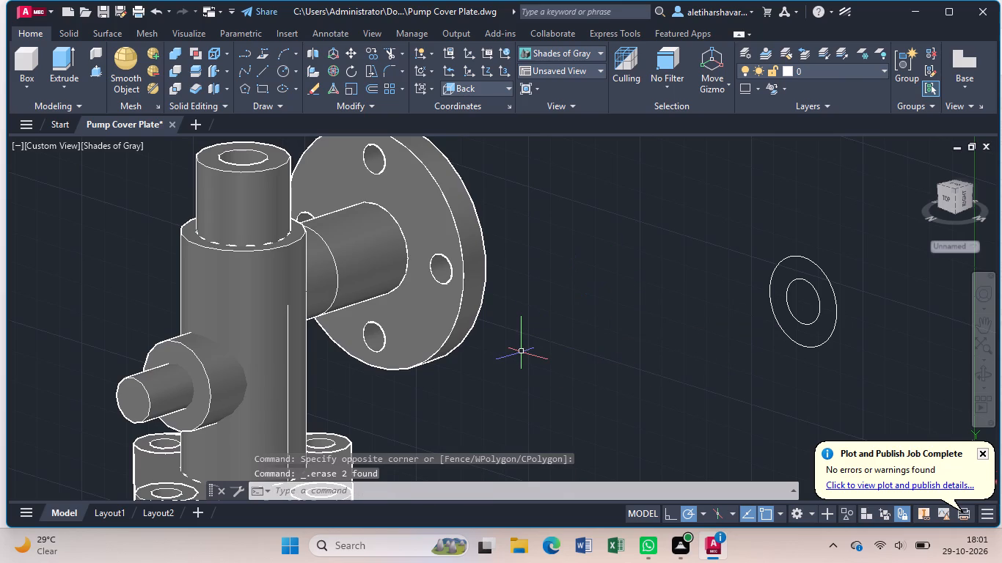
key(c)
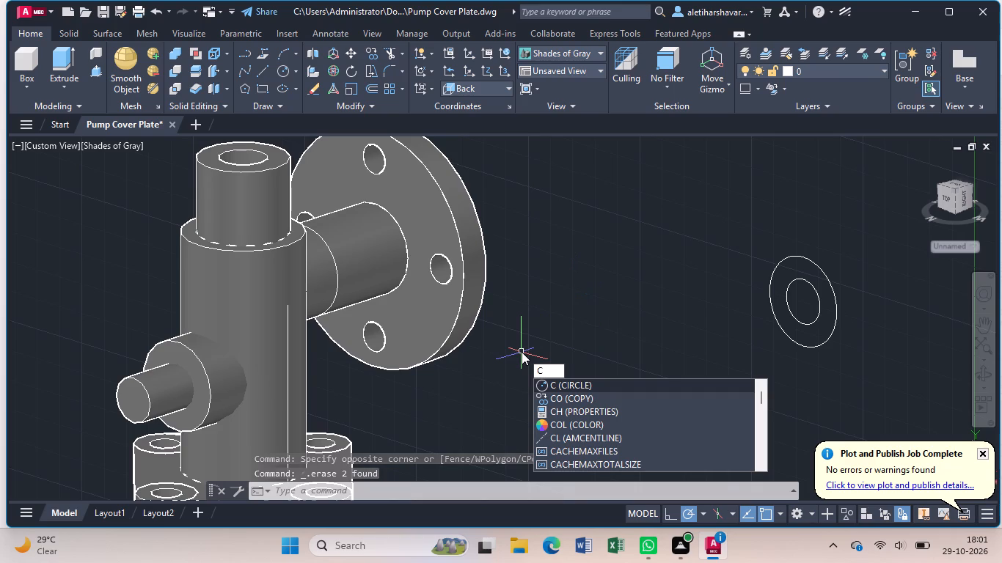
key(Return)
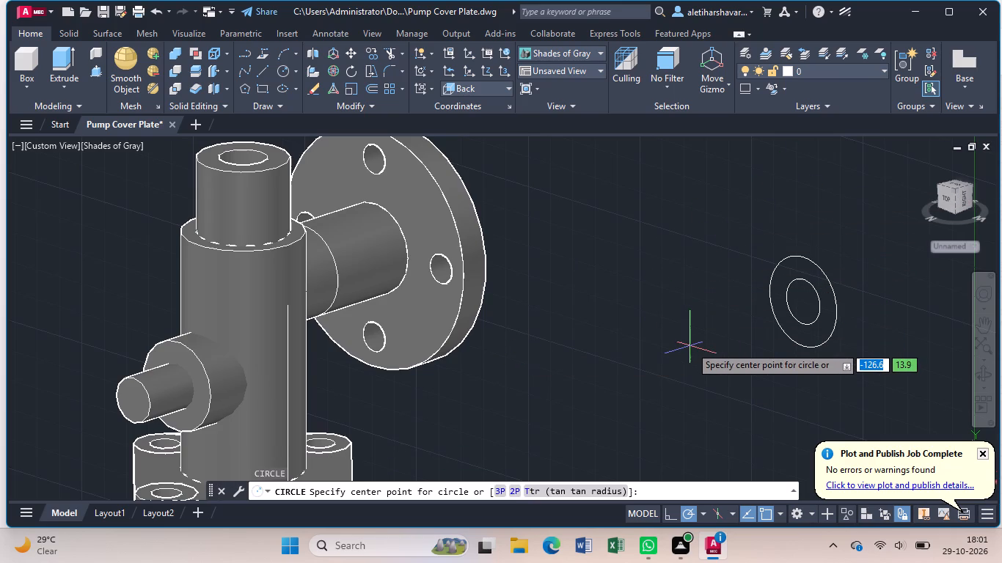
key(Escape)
Switch the model to the Front view.
click(46, 144)
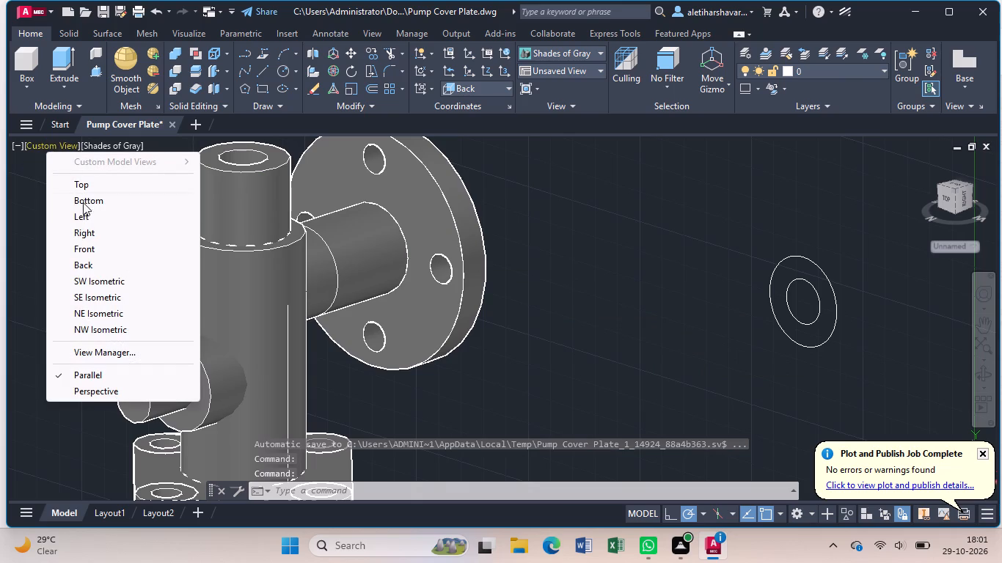
click(99, 246)
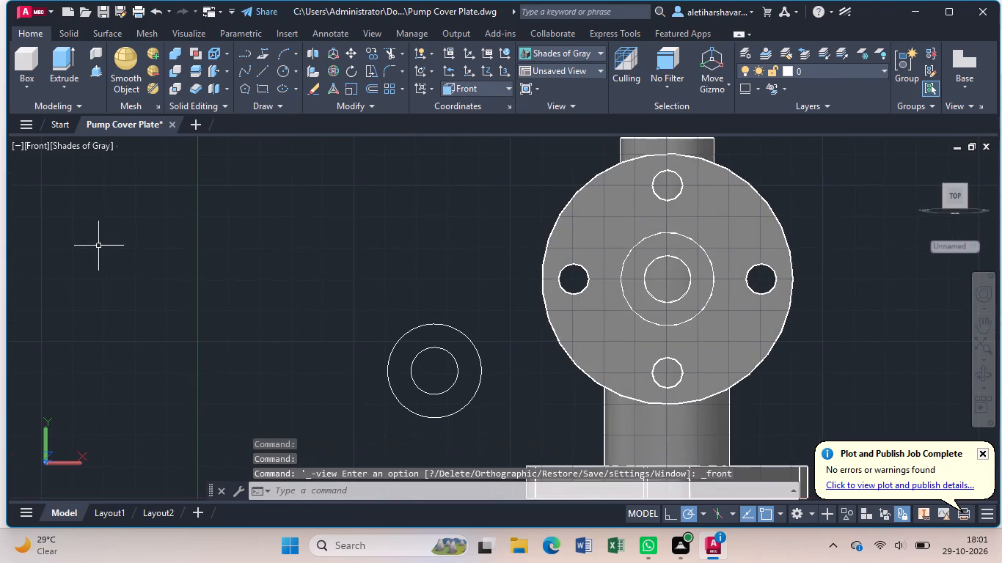
From the Back view, draw a radius 14.5 circle at the centre of the leftover concentric circles beside the model.
click(38, 144)
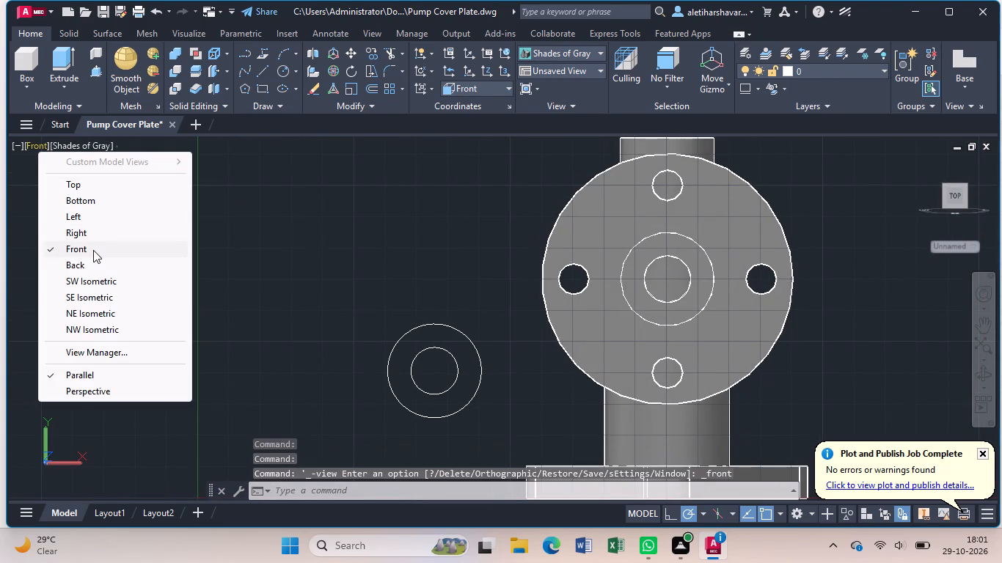
click(93, 265)
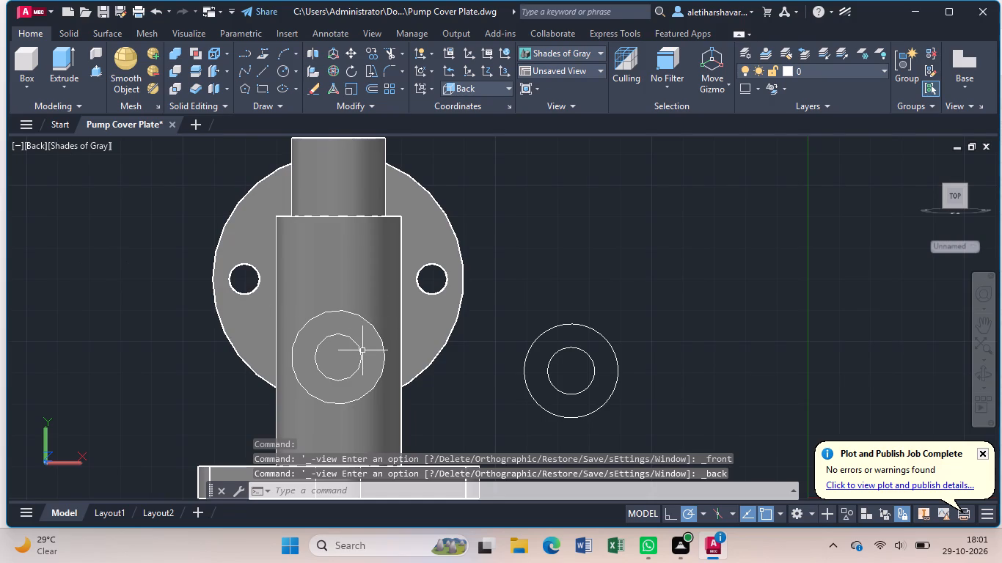
key(c)
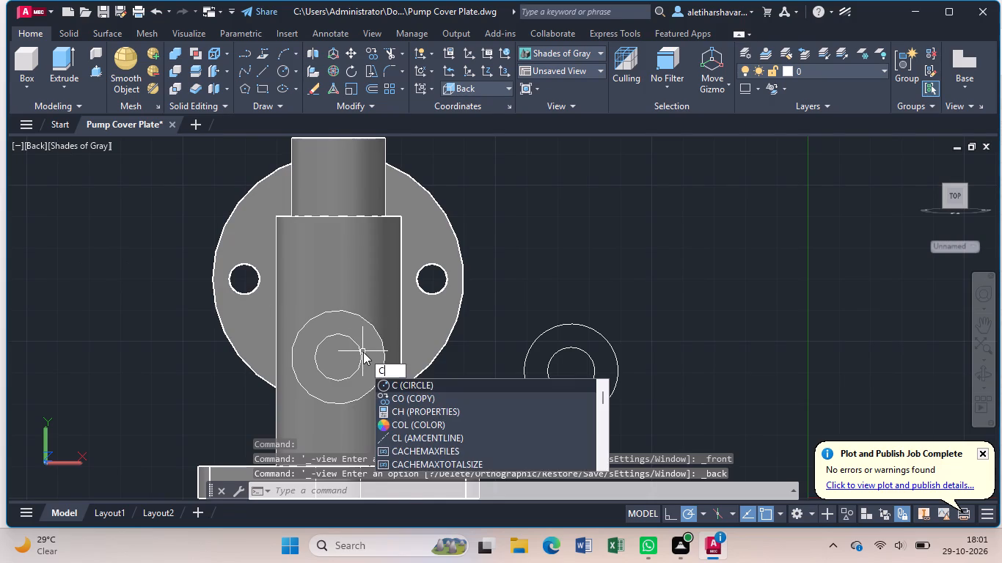
key(Return)
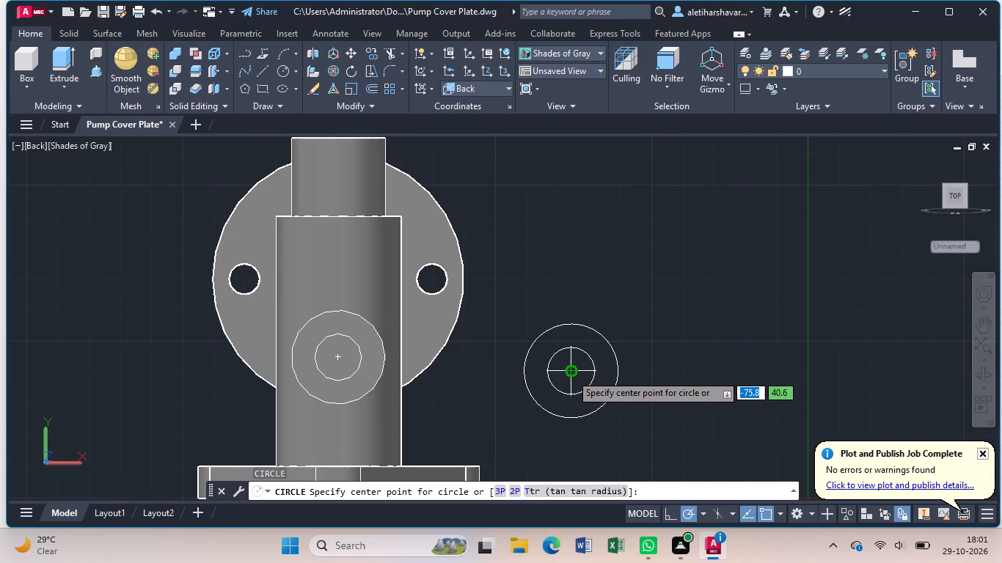
click(571, 374)
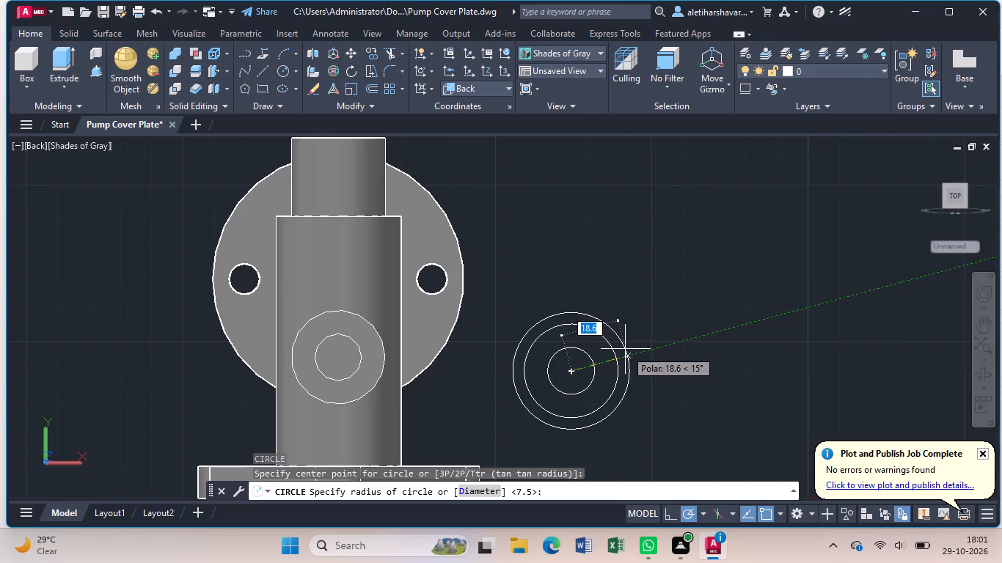
key(1)
key(4)
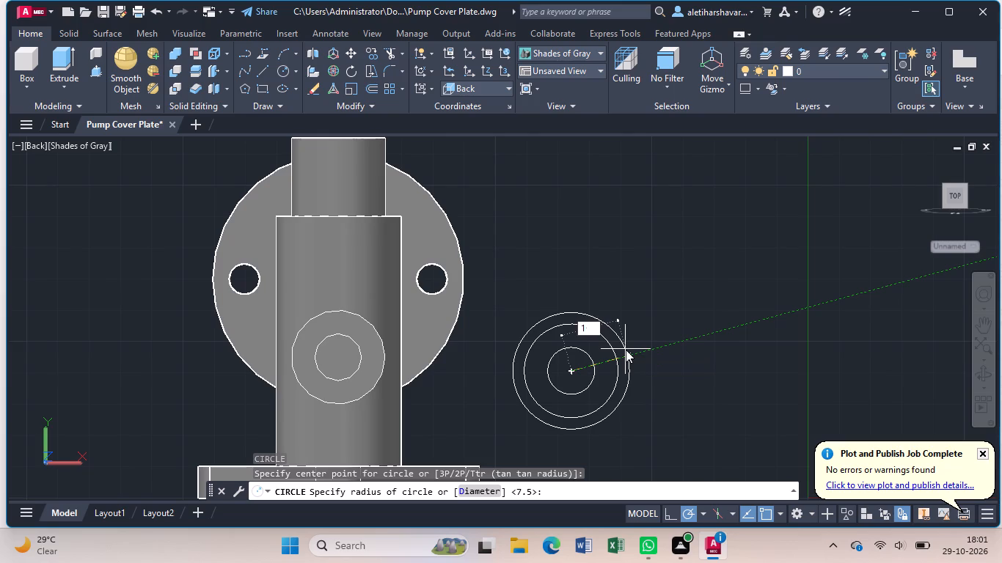
text(.5)
key(Return)
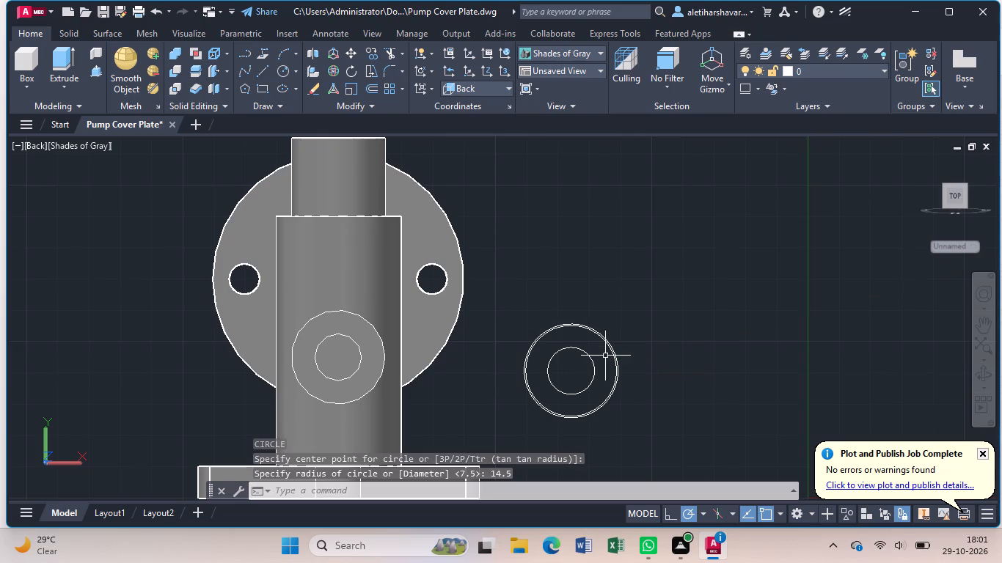
Erase the outermost circle of the concentric sketch, just outside the radius 14.5 circle.
scroll(606, 356, up, 1)
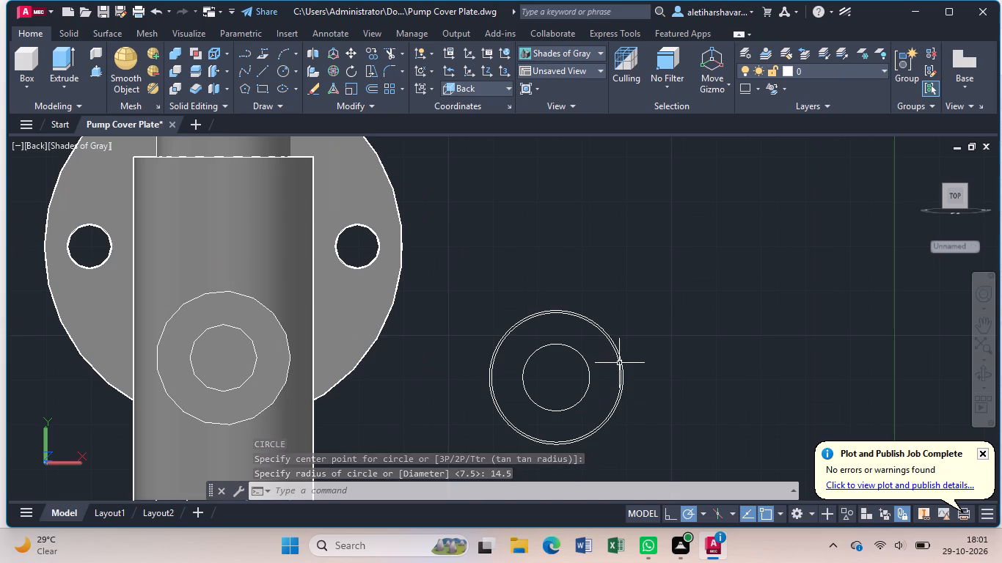
scroll(628, 372, up, 2)
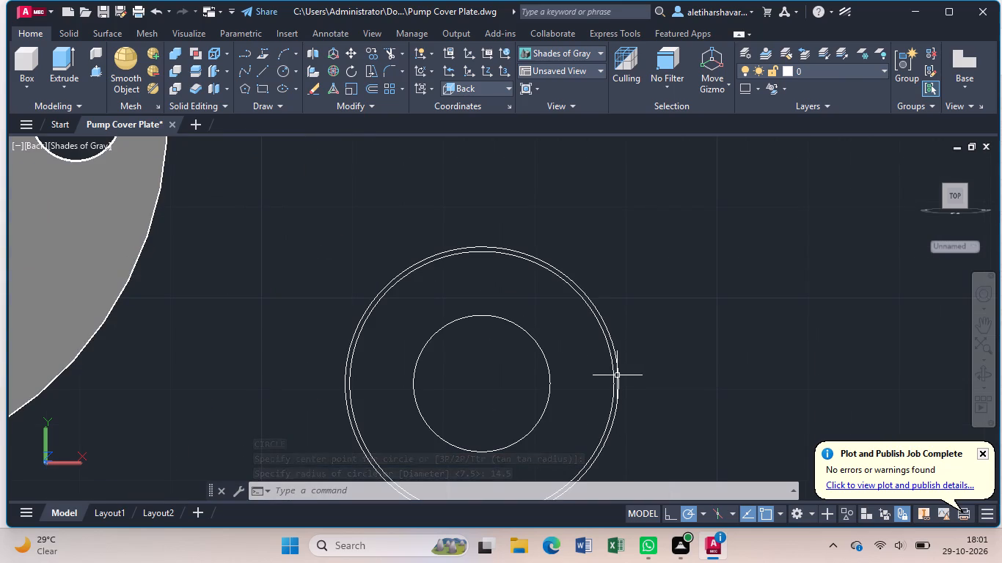
click(621, 384)
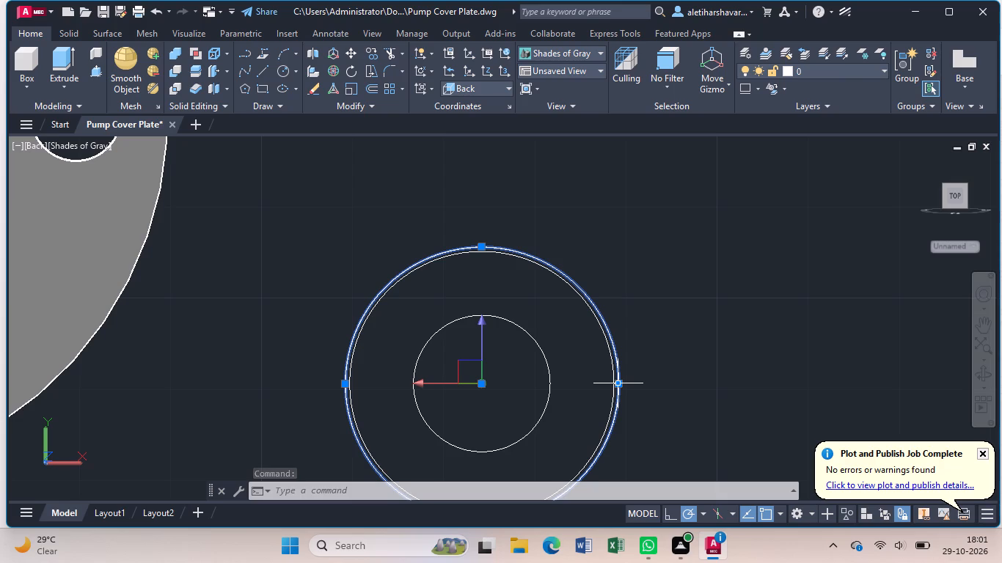
key(Delete)
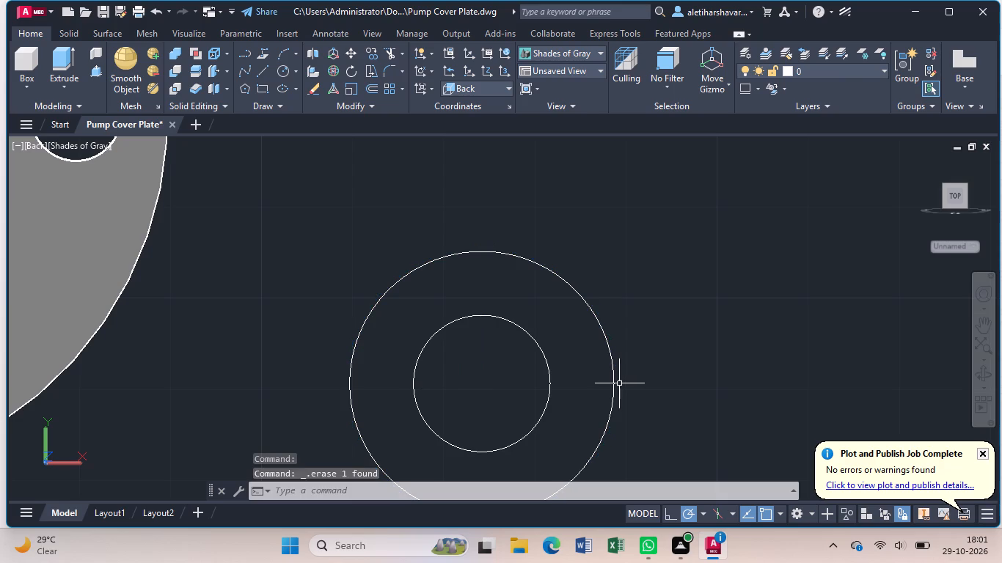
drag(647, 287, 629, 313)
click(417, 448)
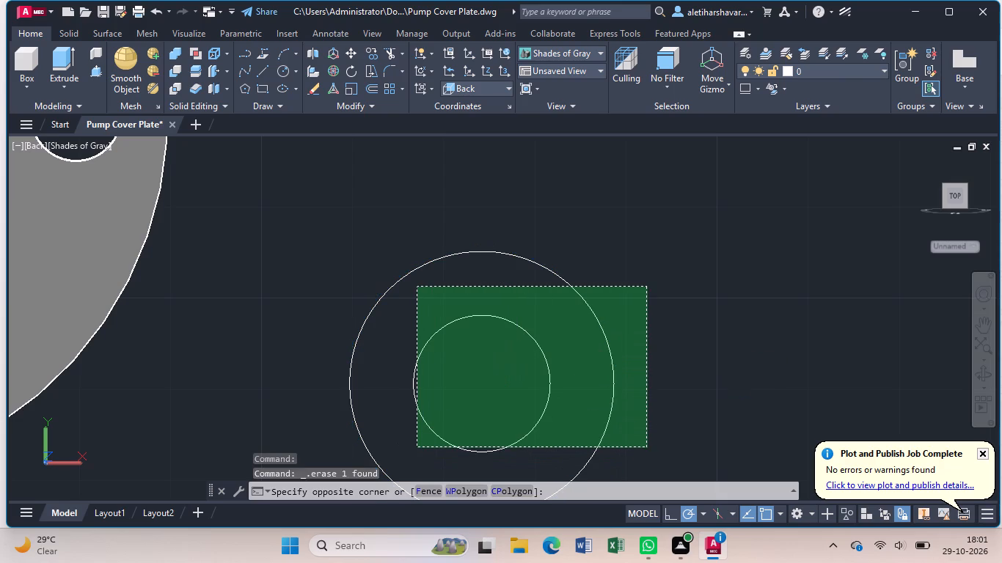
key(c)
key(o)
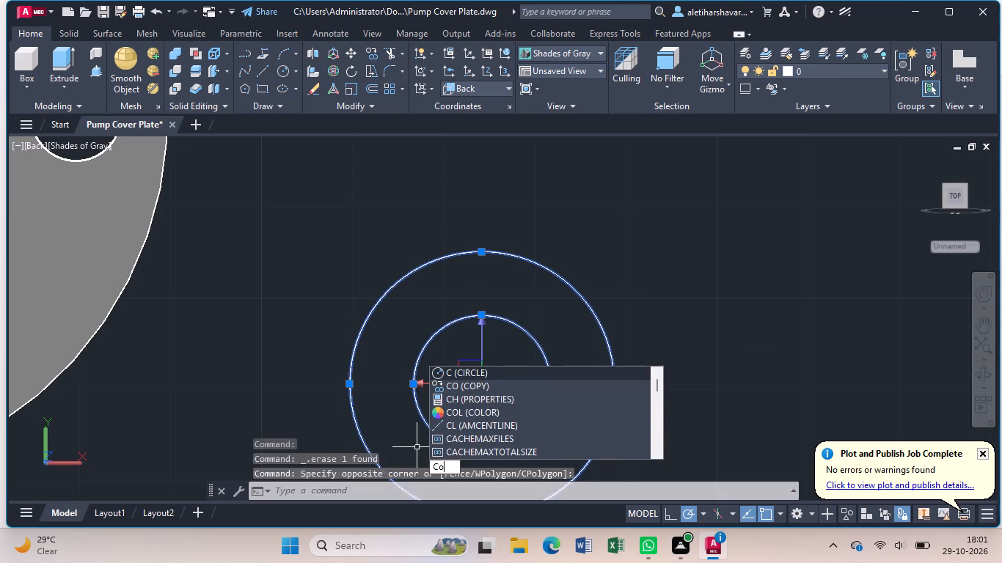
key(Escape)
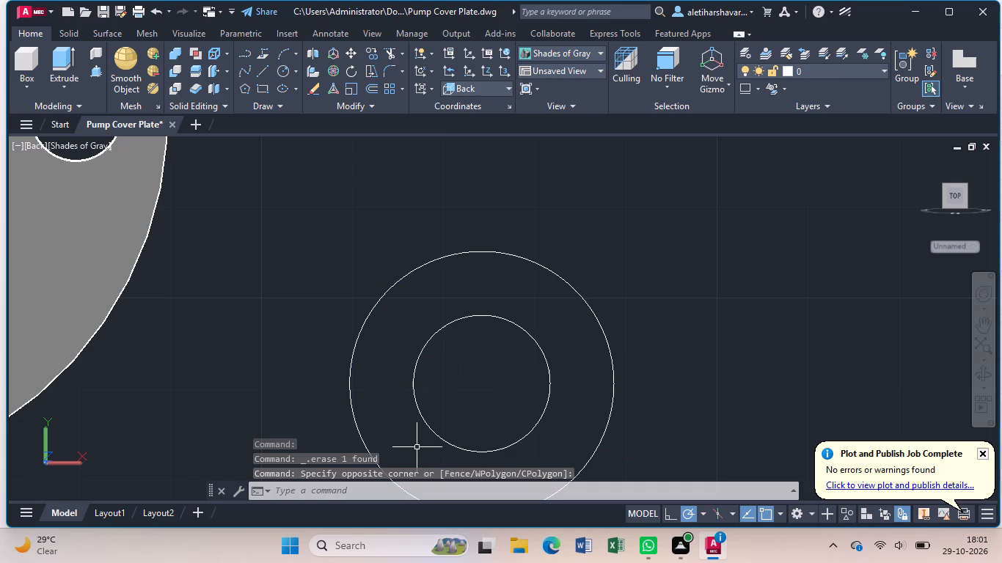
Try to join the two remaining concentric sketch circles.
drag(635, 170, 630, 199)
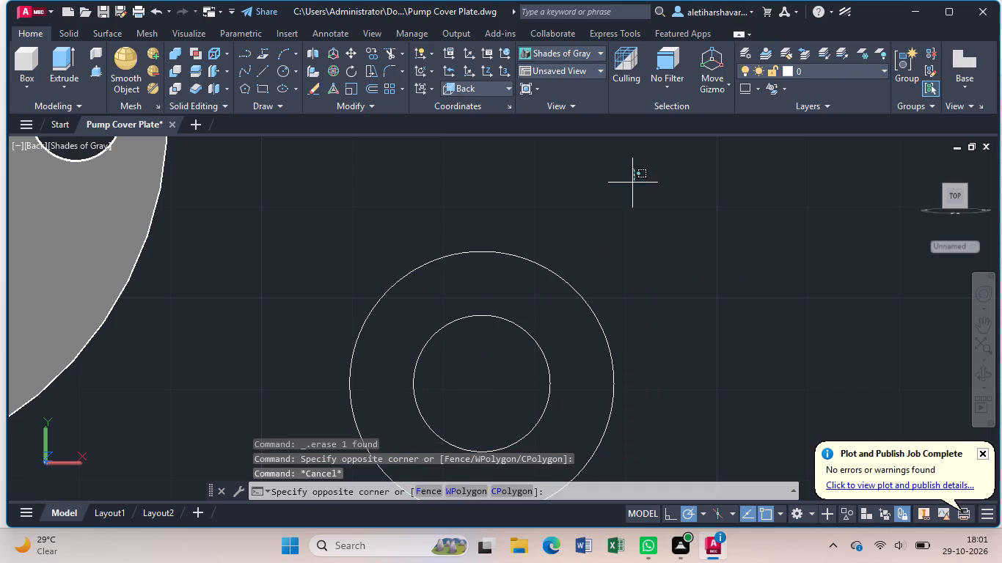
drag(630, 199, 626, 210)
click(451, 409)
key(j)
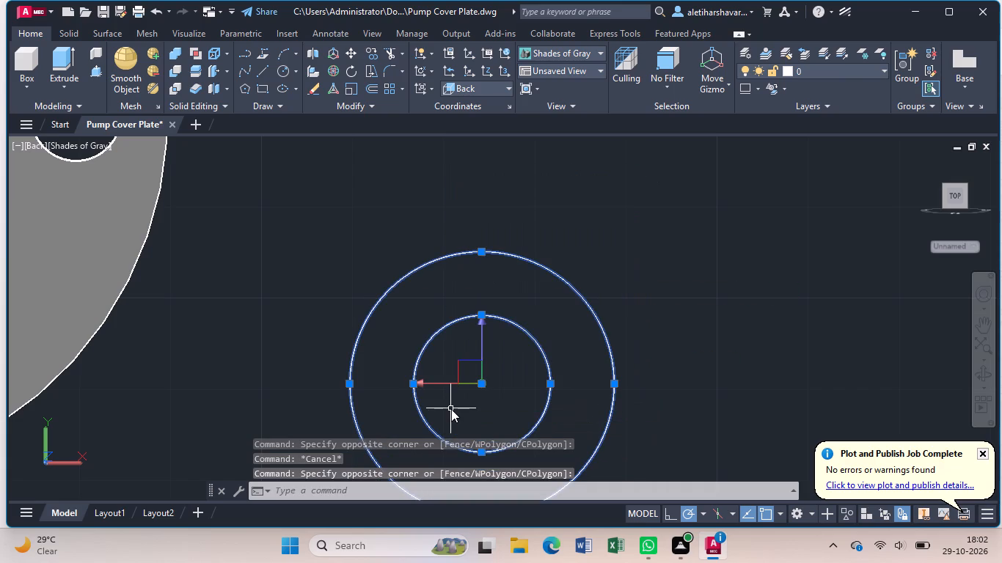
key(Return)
Copy the two concentric sketch circles from their common centre onto the centre of the back-side boss.
click(629, 306)
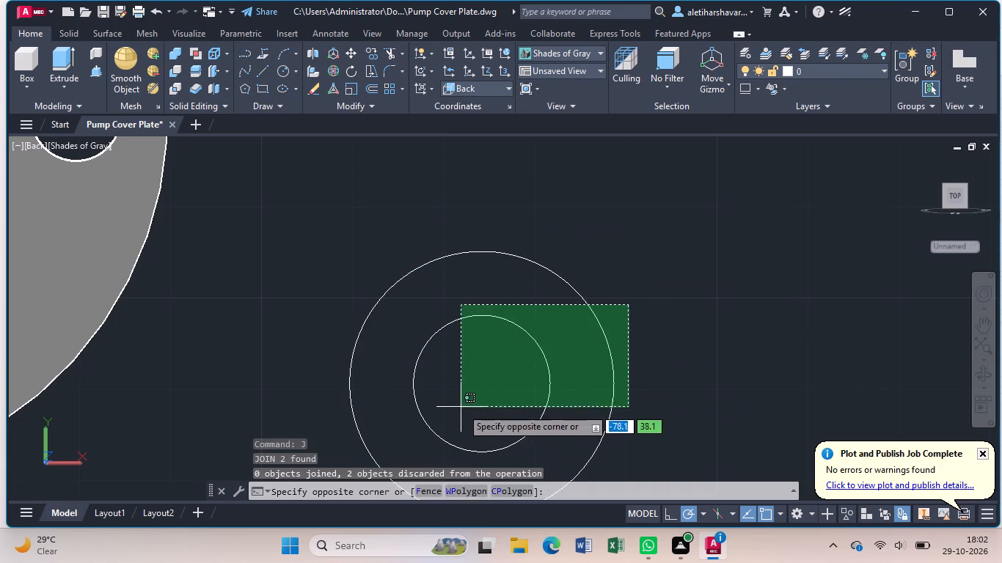
click(461, 408)
text(co)
key(Return)
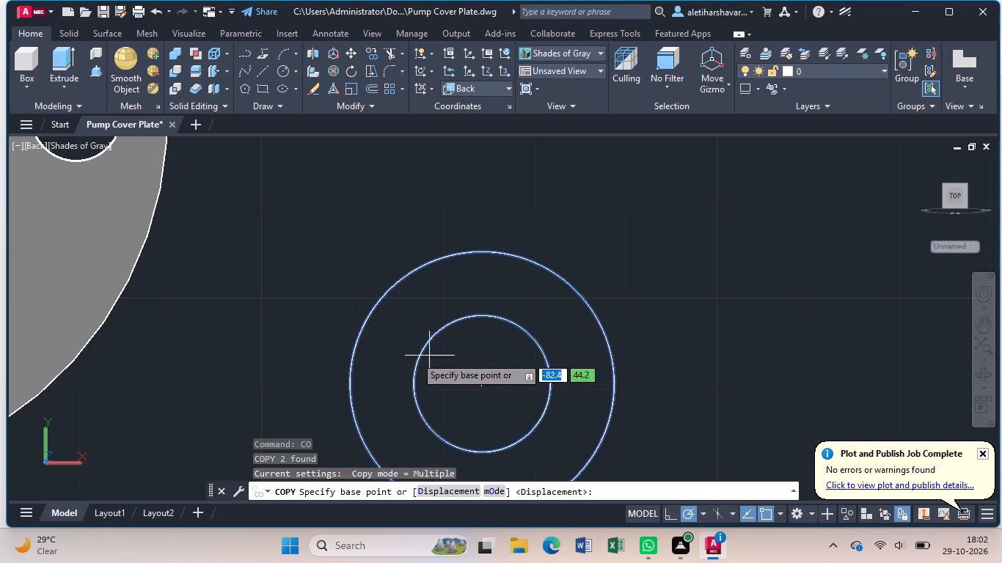
click(481, 388)
scroll(318, 331, down, 2)
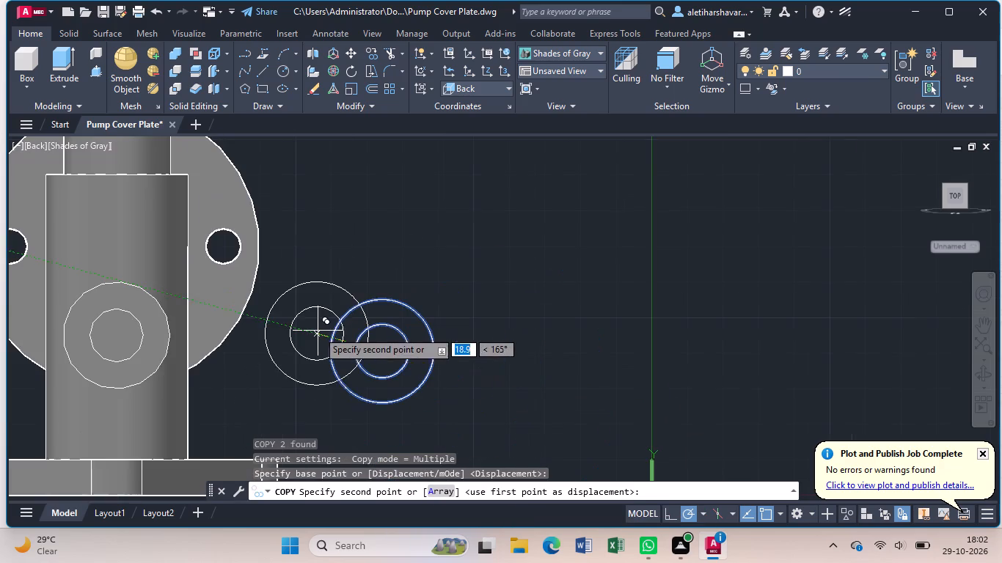
scroll(74, 345, up, 2)
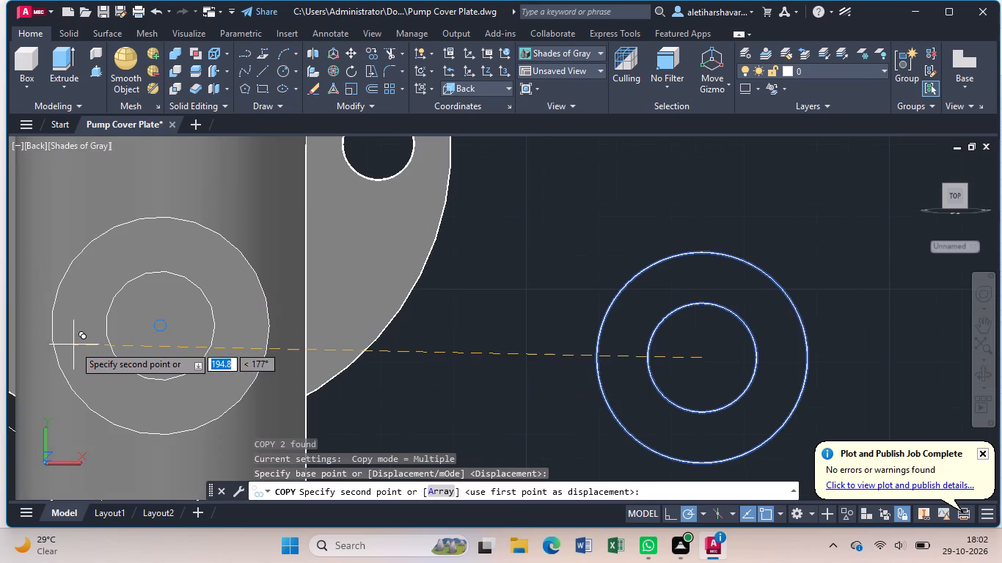
click(161, 328)
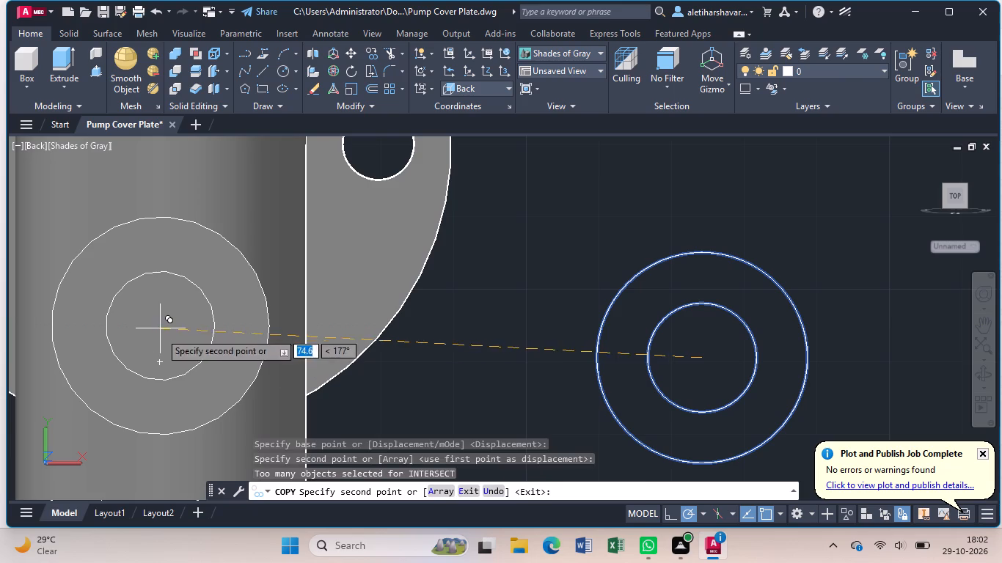
key(Escape)
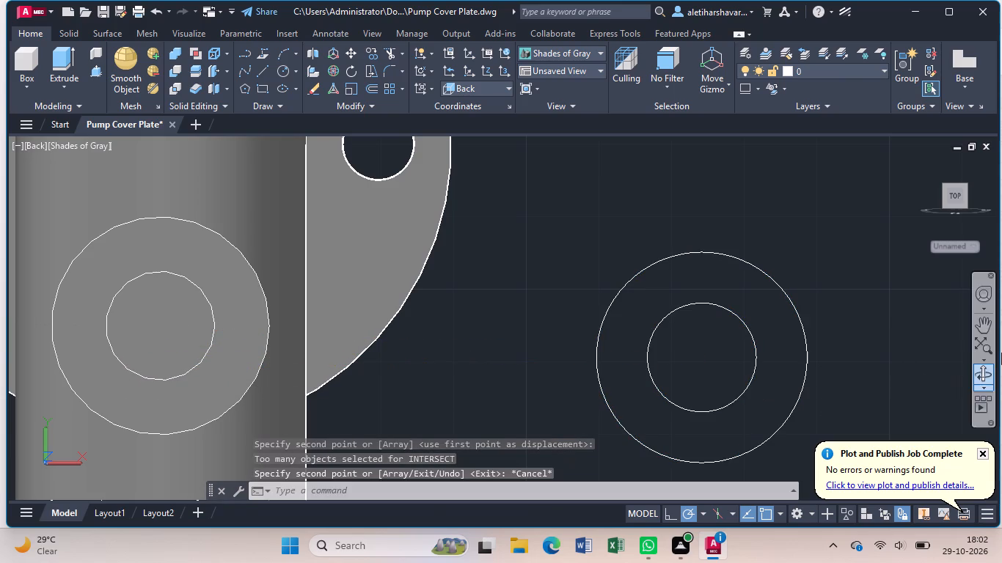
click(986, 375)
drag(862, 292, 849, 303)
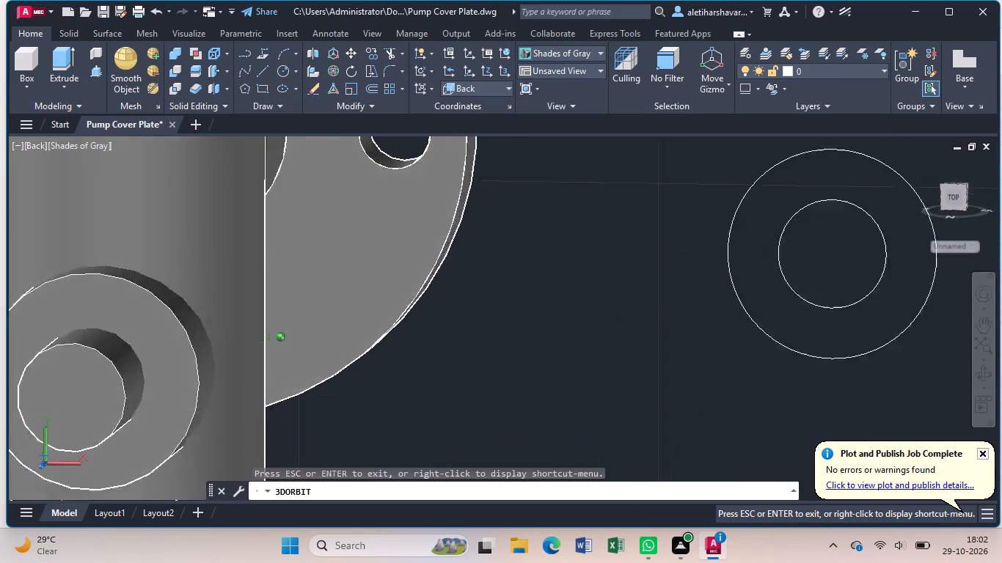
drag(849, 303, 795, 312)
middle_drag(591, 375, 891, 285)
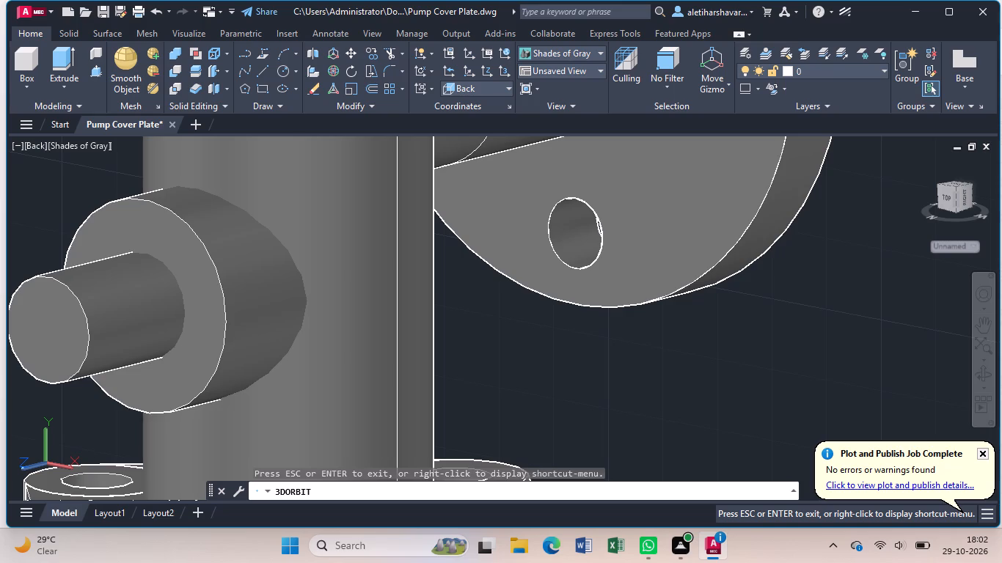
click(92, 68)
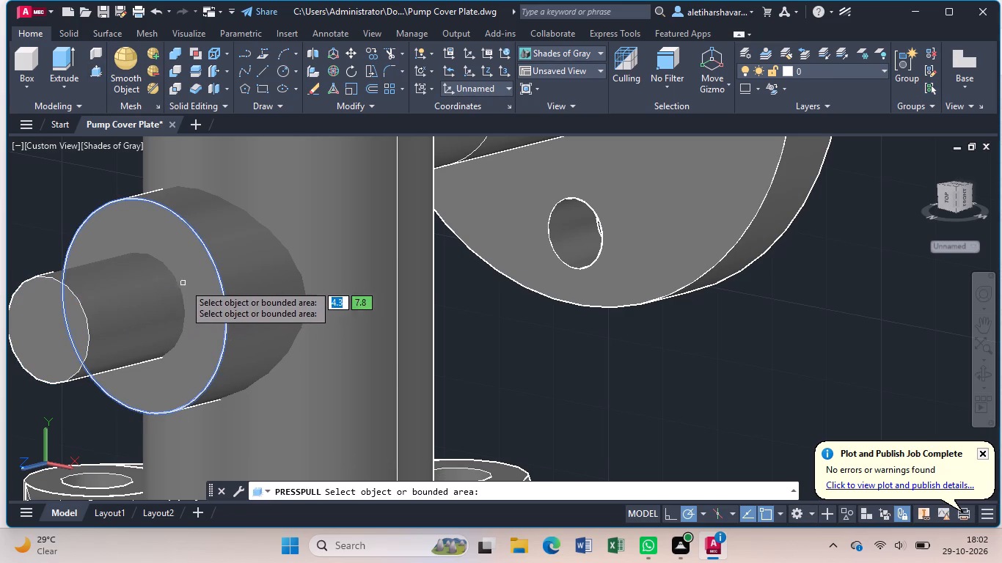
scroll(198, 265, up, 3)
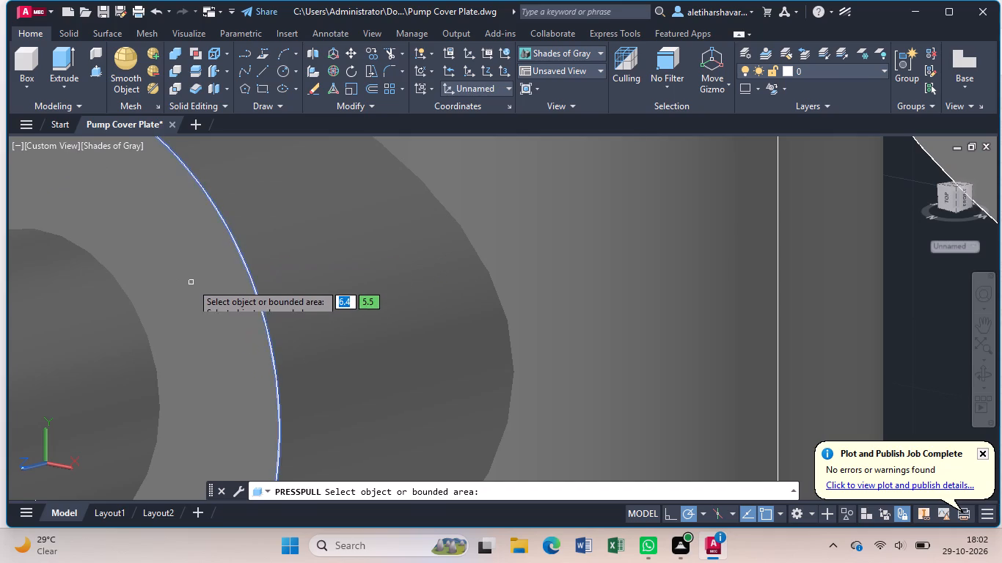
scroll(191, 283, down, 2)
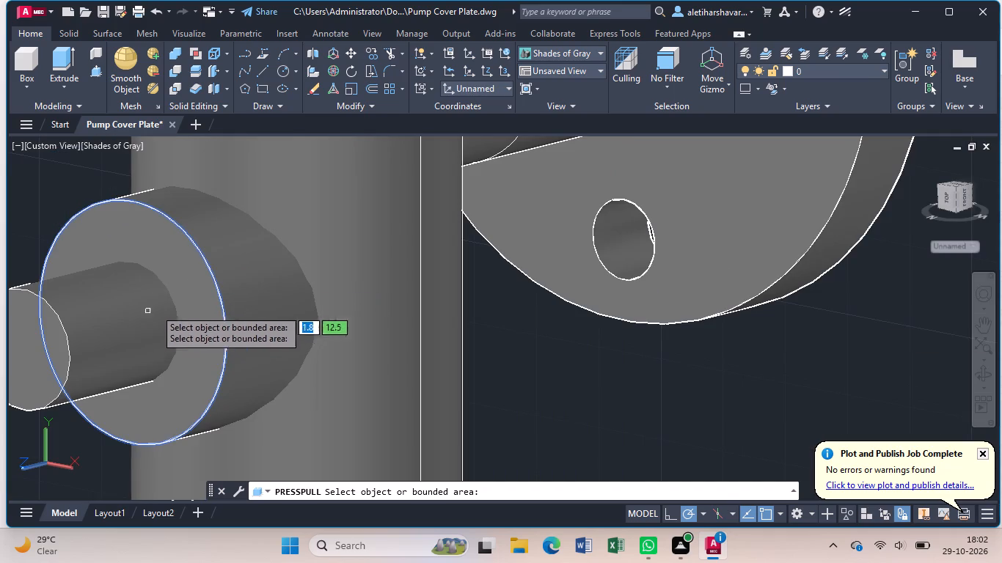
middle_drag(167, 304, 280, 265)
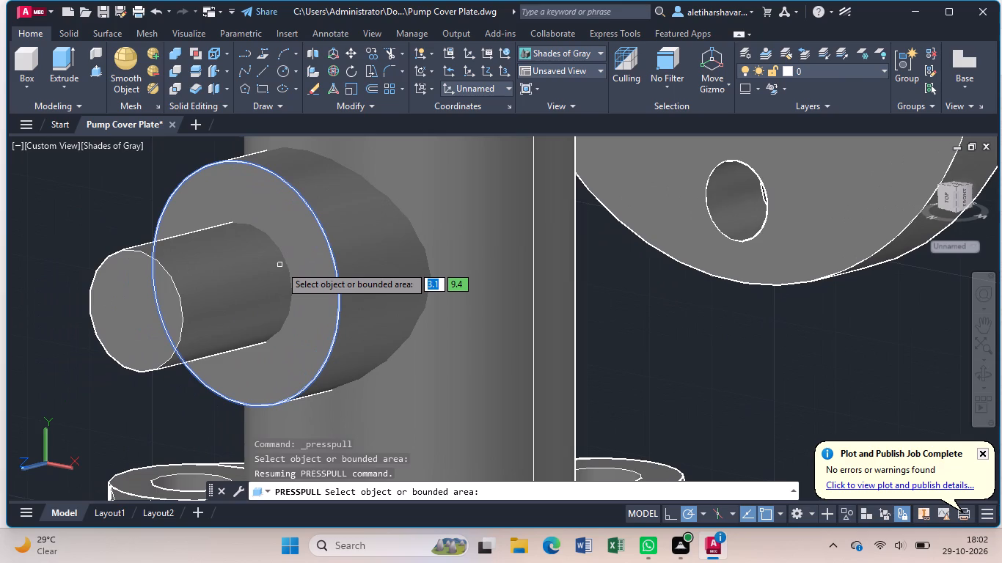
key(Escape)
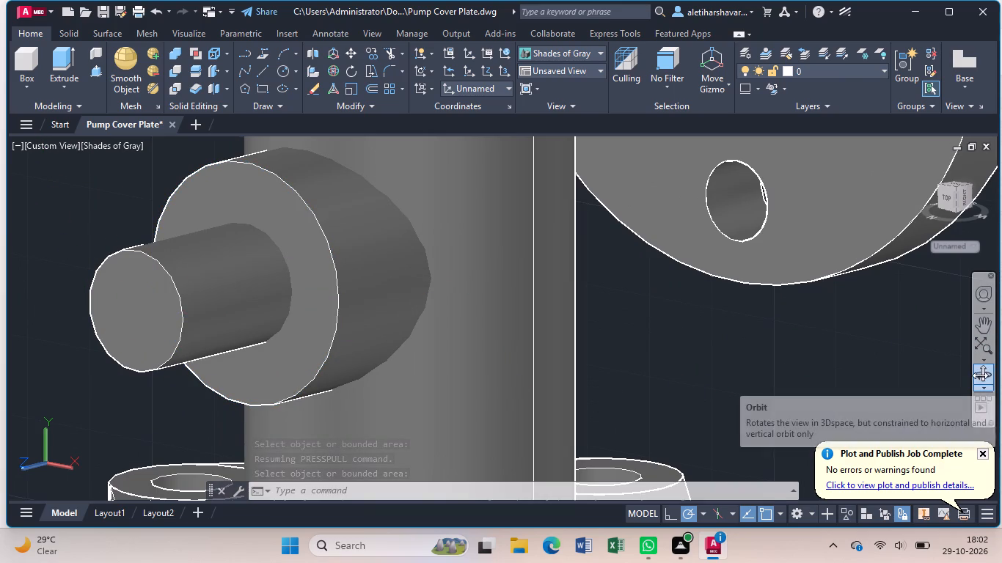
From the Back view, draw a short vertical line from the back-side boss's centre up to the top of its small inner circle.
click(45, 146)
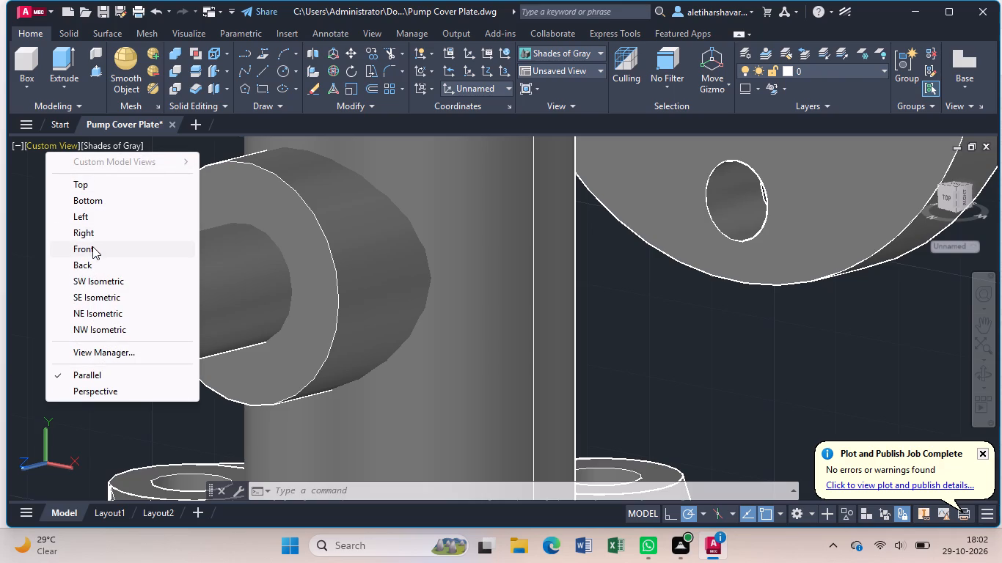
click(92, 246)
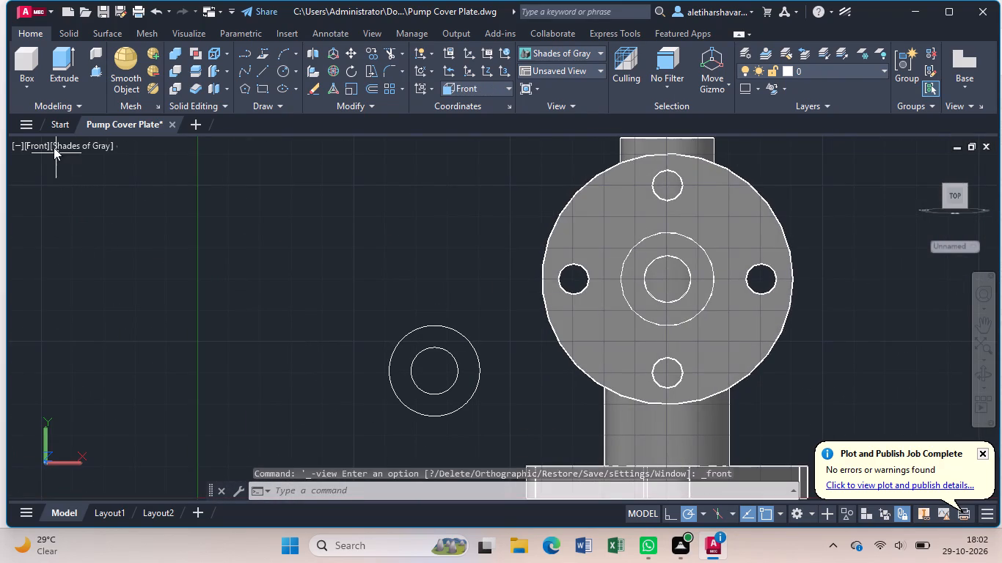
click(42, 144)
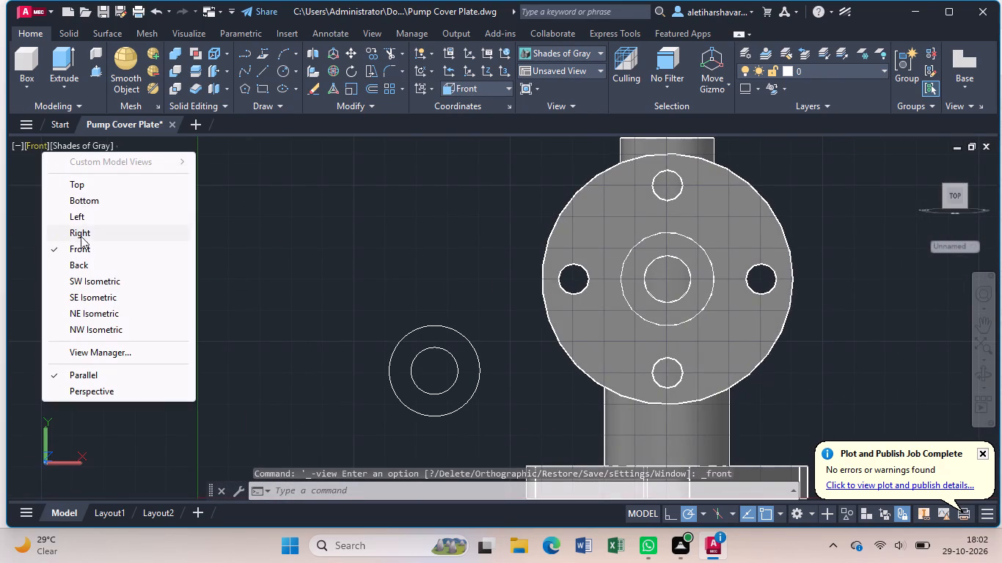
click(92, 263)
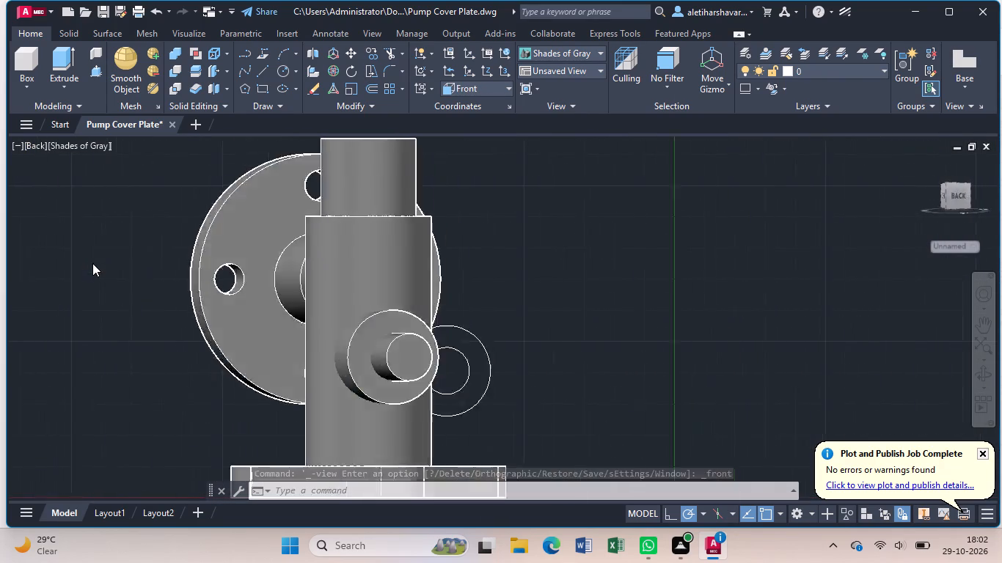
scroll(226, 369, up, 1)
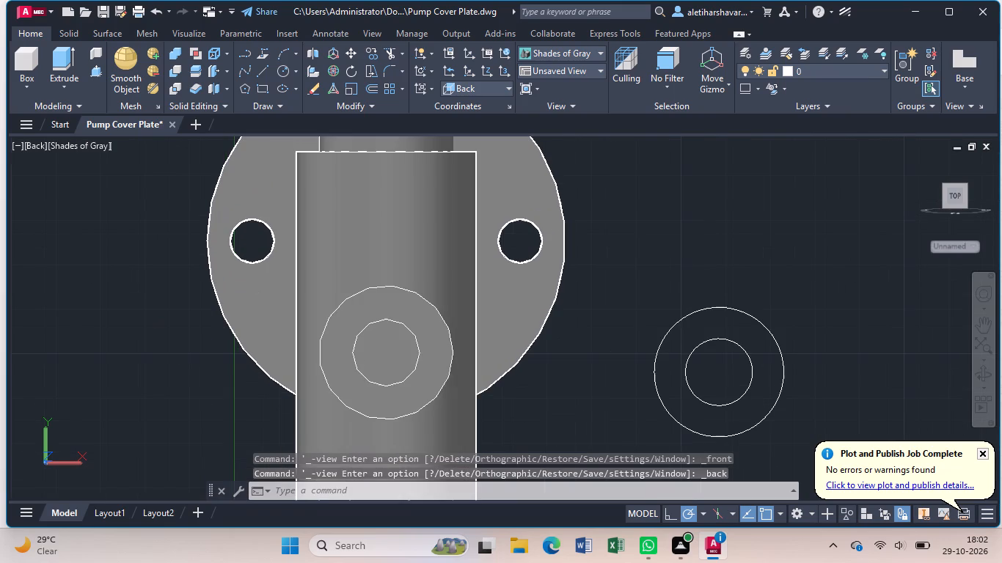
key(l)
key(Return)
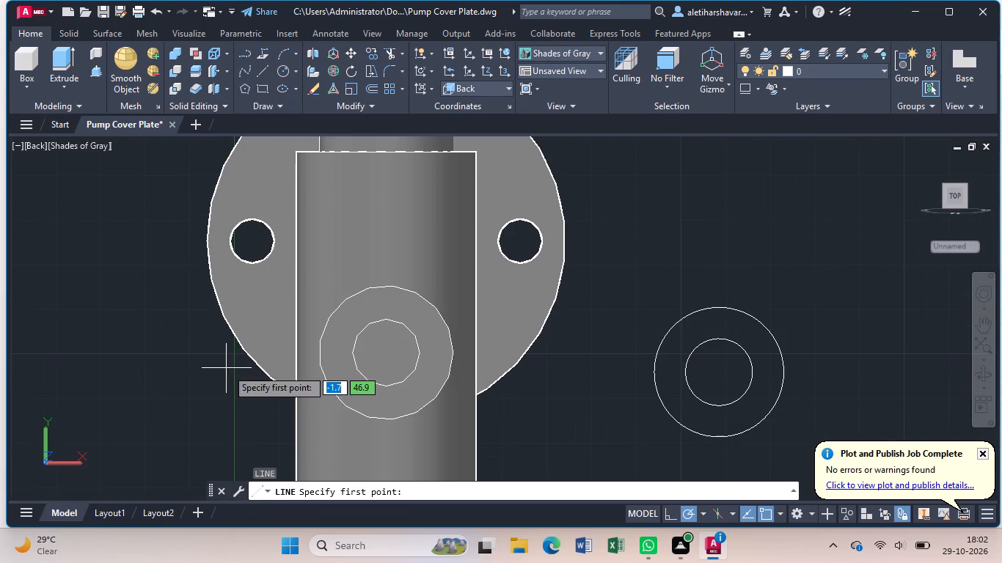
click(383, 356)
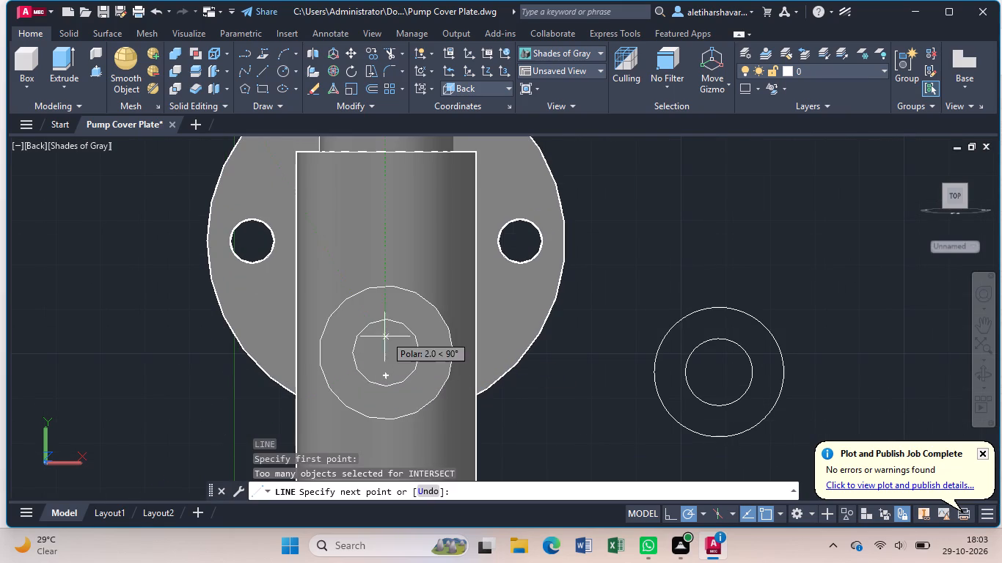
click(385, 317)
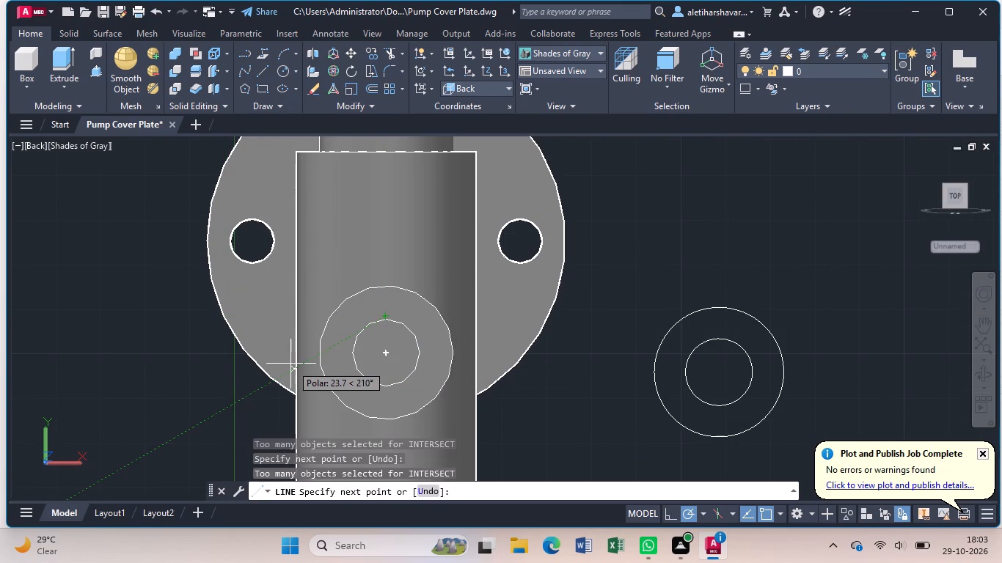
key(Escape)
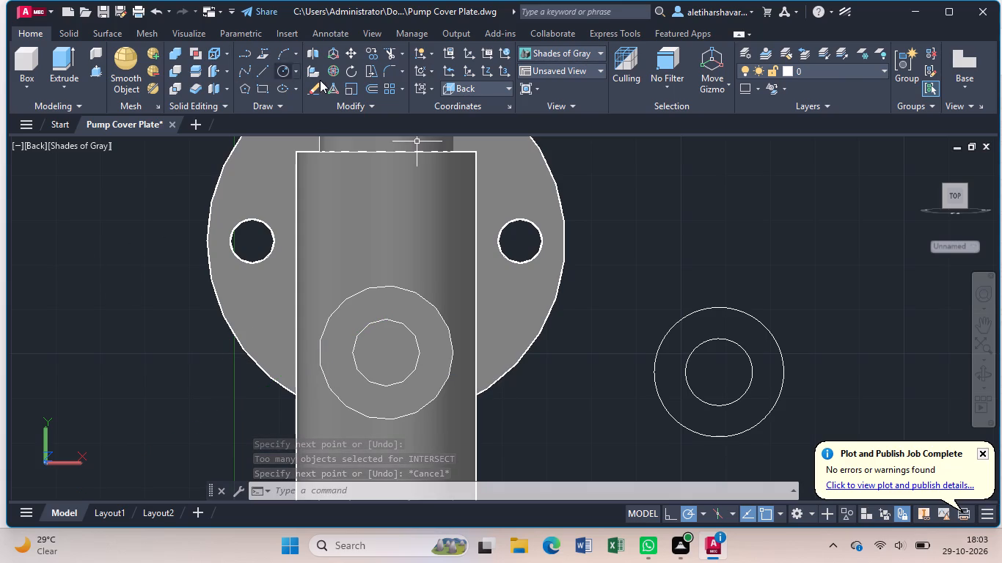
Press/pull the ring area between the two concentric sketch circles beside the model to a height of 24.
click(94, 70)
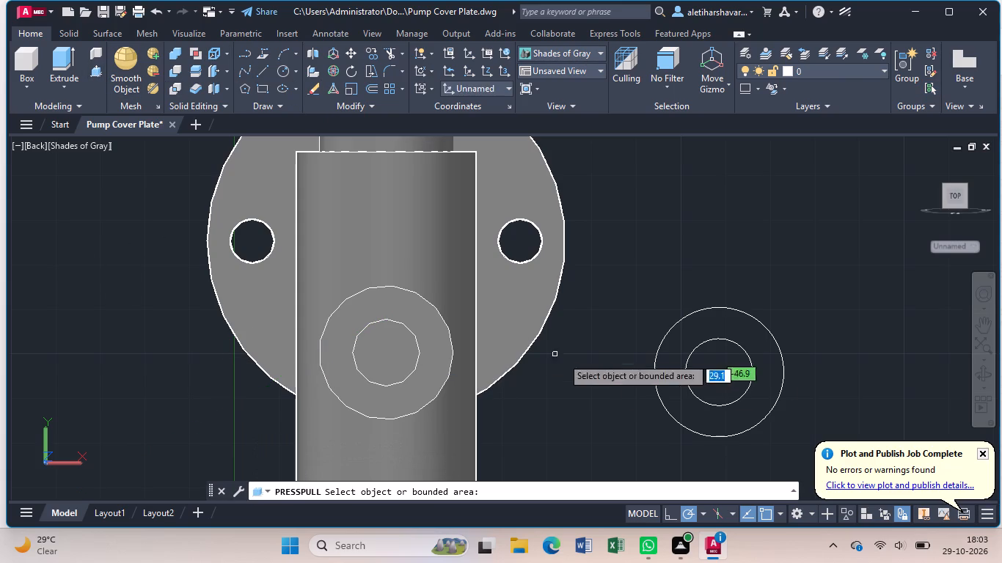
click(681, 347)
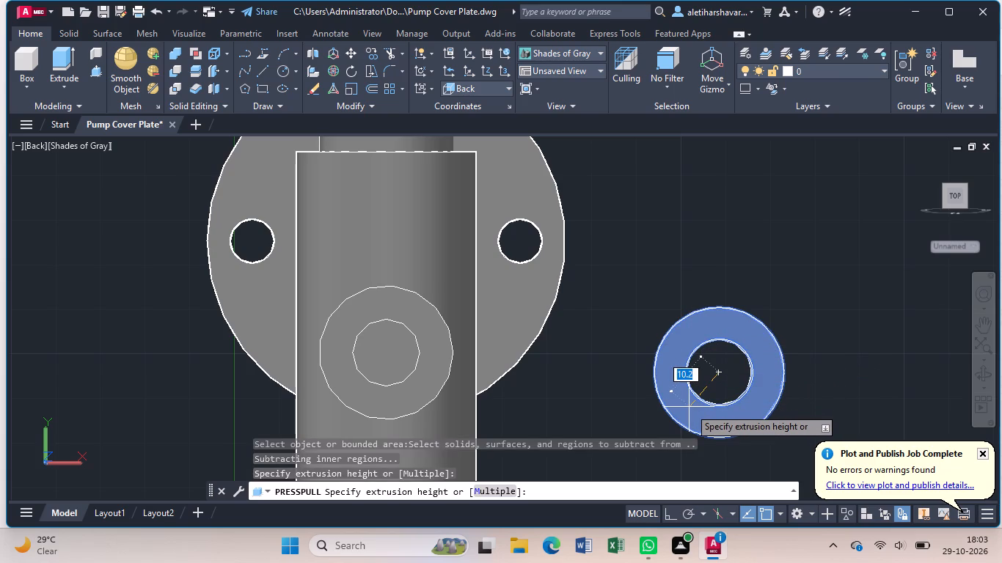
key(2)
key(4)
key(Return)
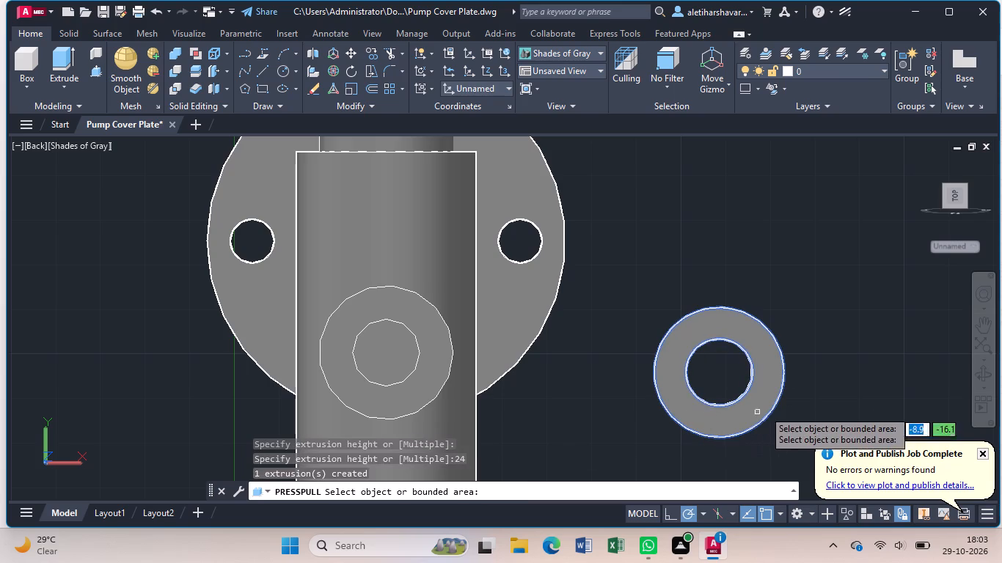
key(Escape)
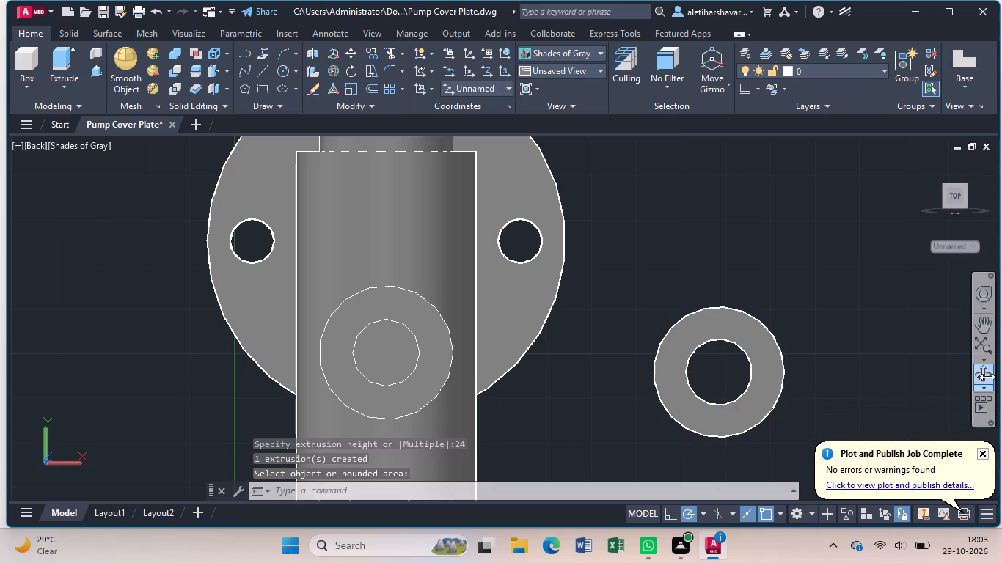
Copy the hollow cylinder from its end-face centre onto the back-side boss's axis, about 11.5 beyond the pin's end centre.
click(986, 377)
drag(865, 358, 835, 373)
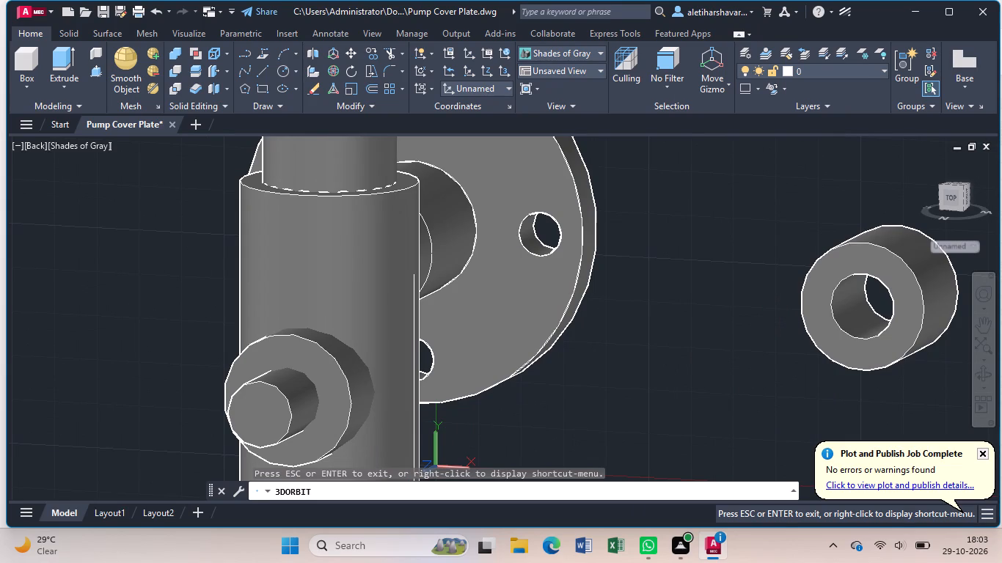
key(Escape)
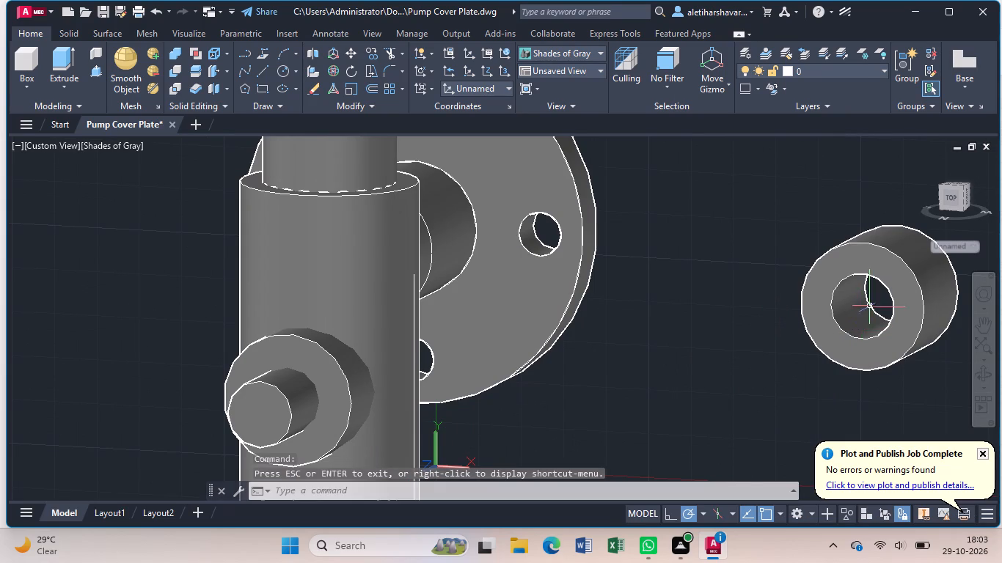
click(877, 253)
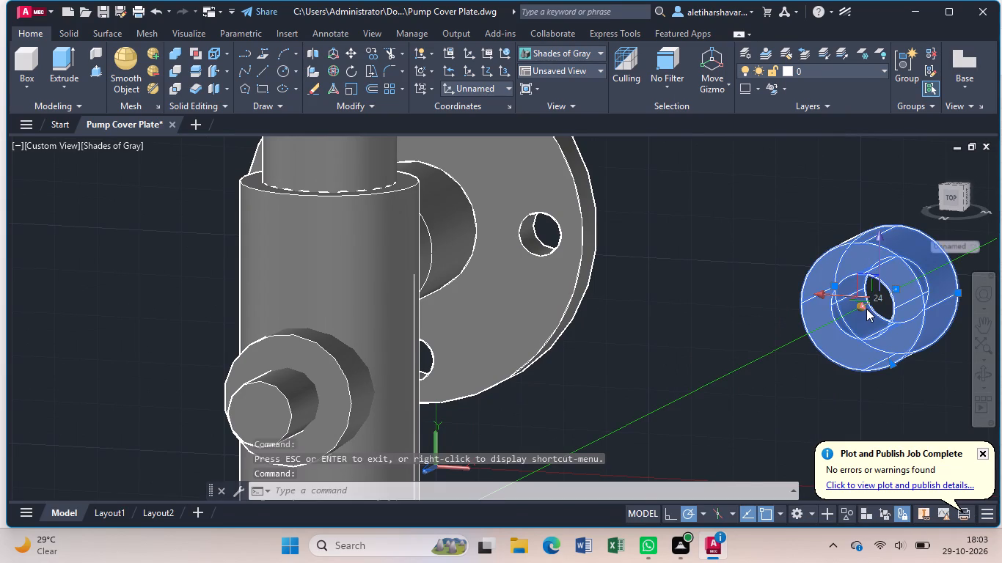
key(c)
key(o)
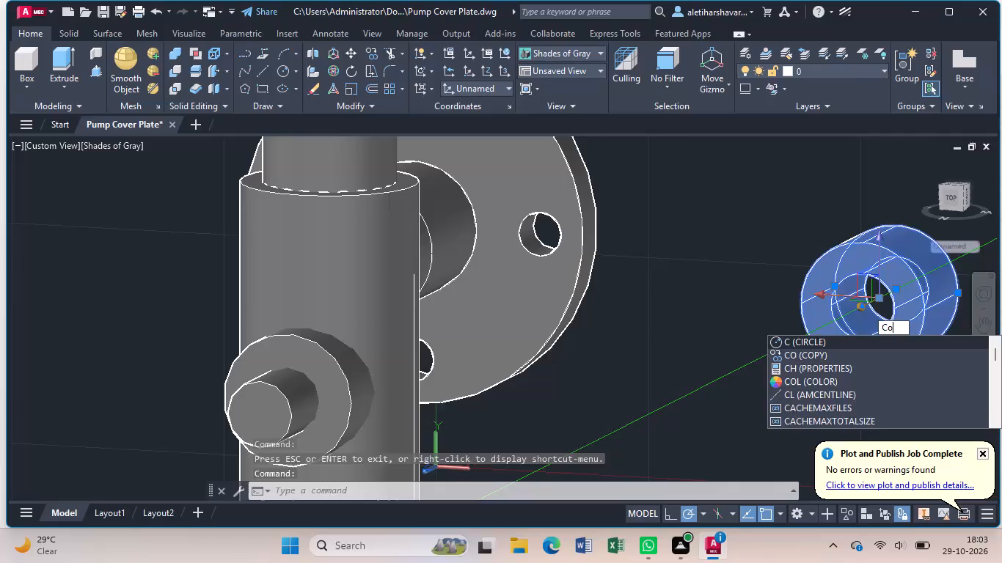
key(Return)
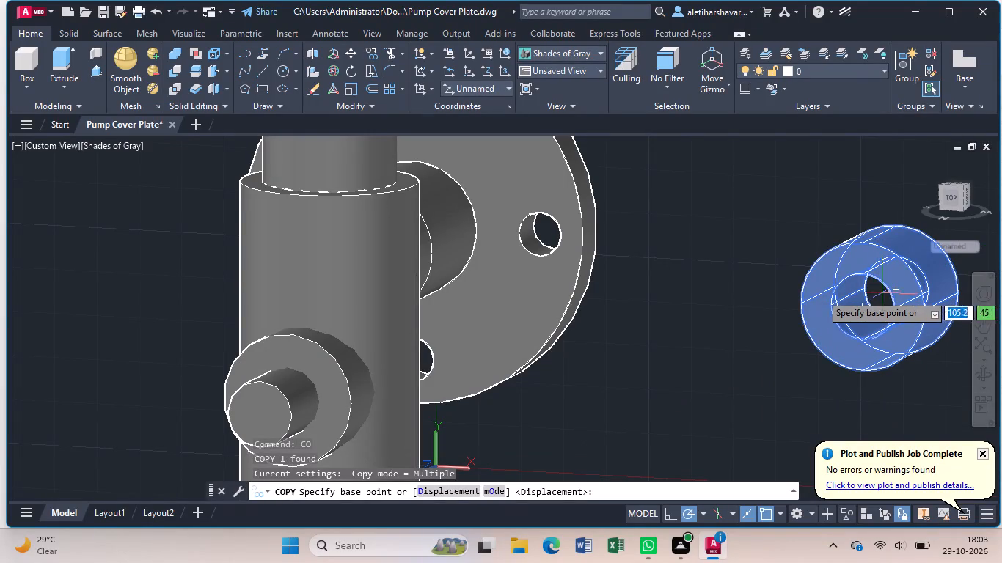
click(866, 303)
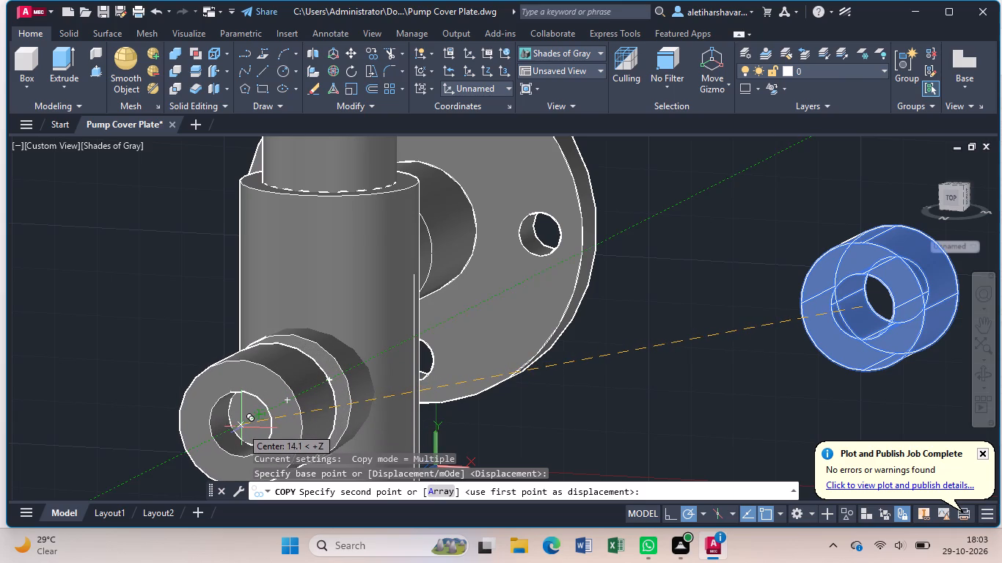
click(245, 426)
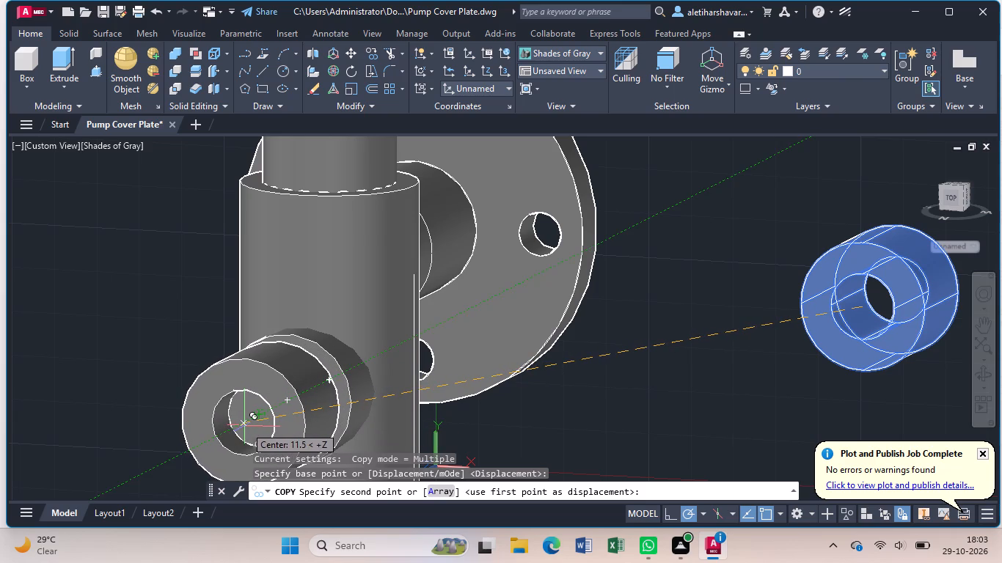
key(Escape)
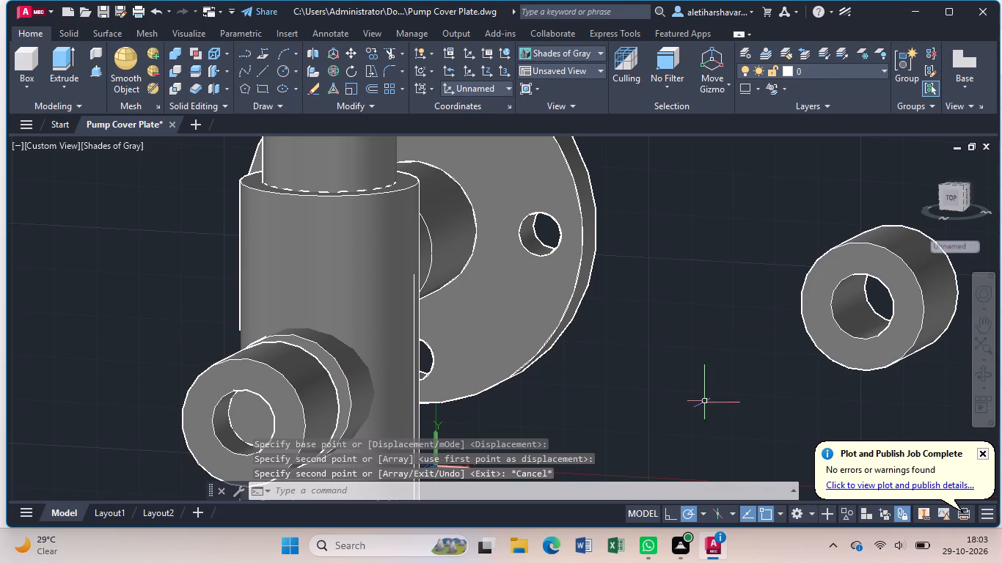
Move the copied hollow cylinder along the pin's axis until it meets the end face of the larger boss step.
click(981, 373)
drag(700, 375, 681, 389)
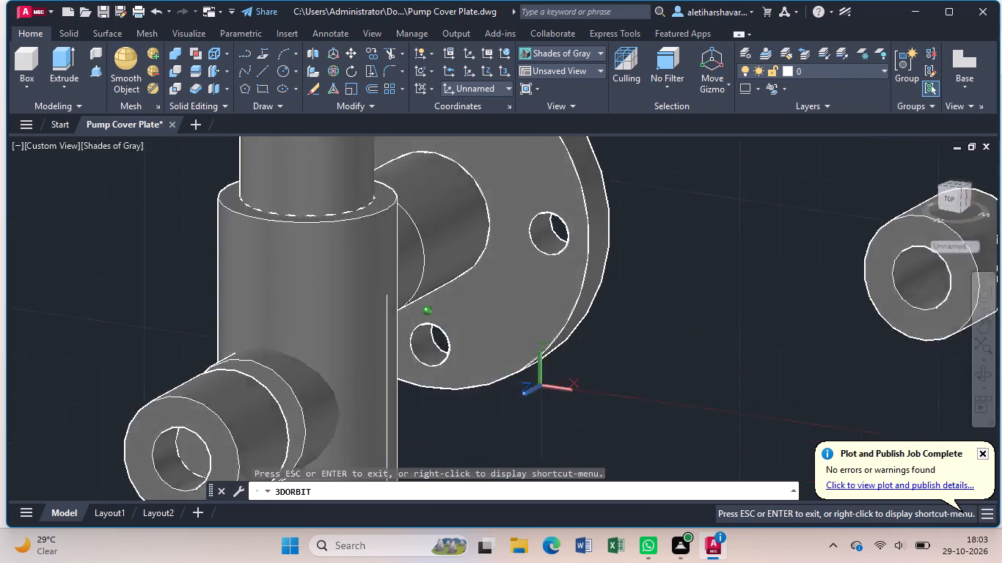
drag(681, 389, 610, 367)
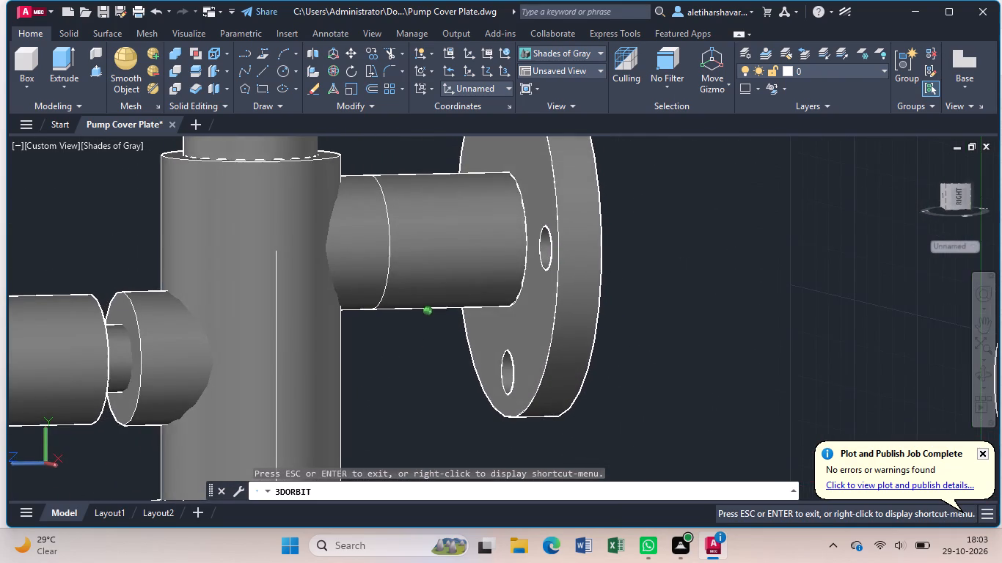
drag(610, 367, 686, 371)
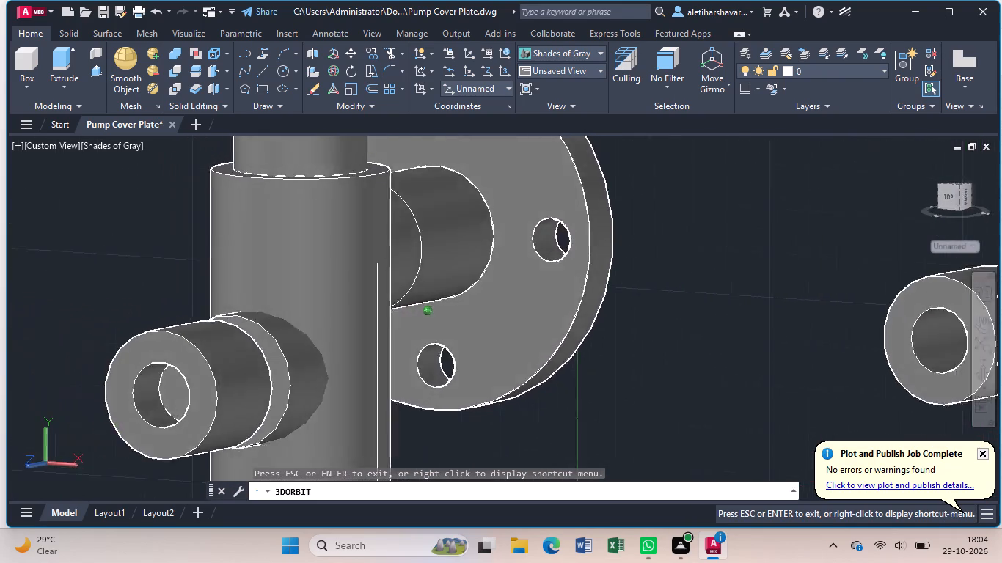
drag(686, 371, 731, 367)
drag(582, 391, 678, 396)
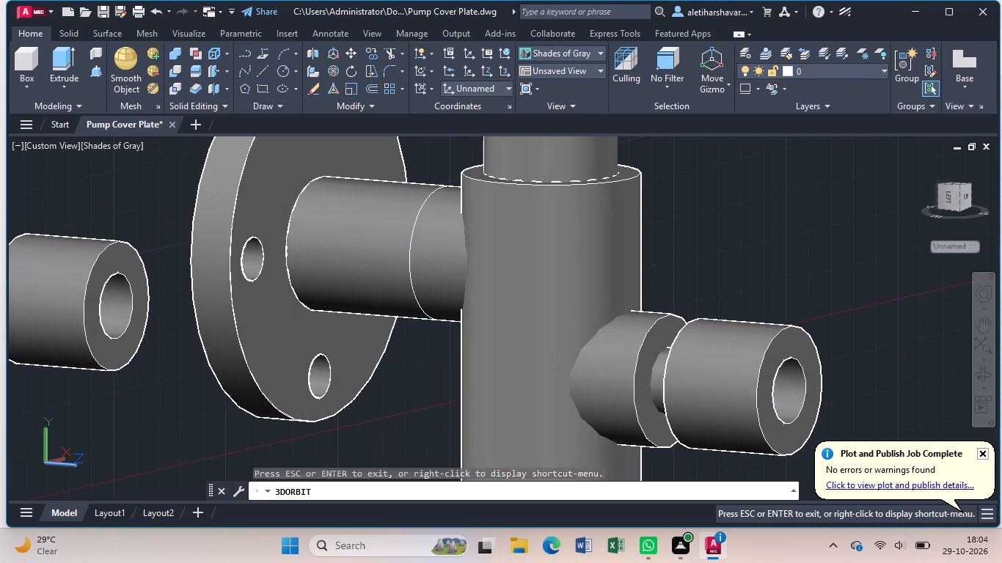
drag(440, 411, 486, 408)
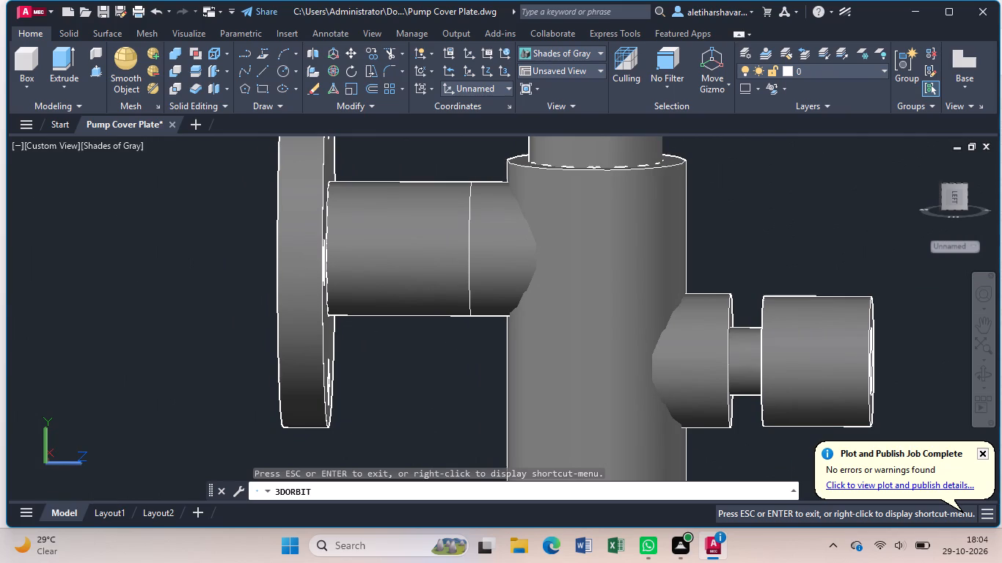
click(819, 387)
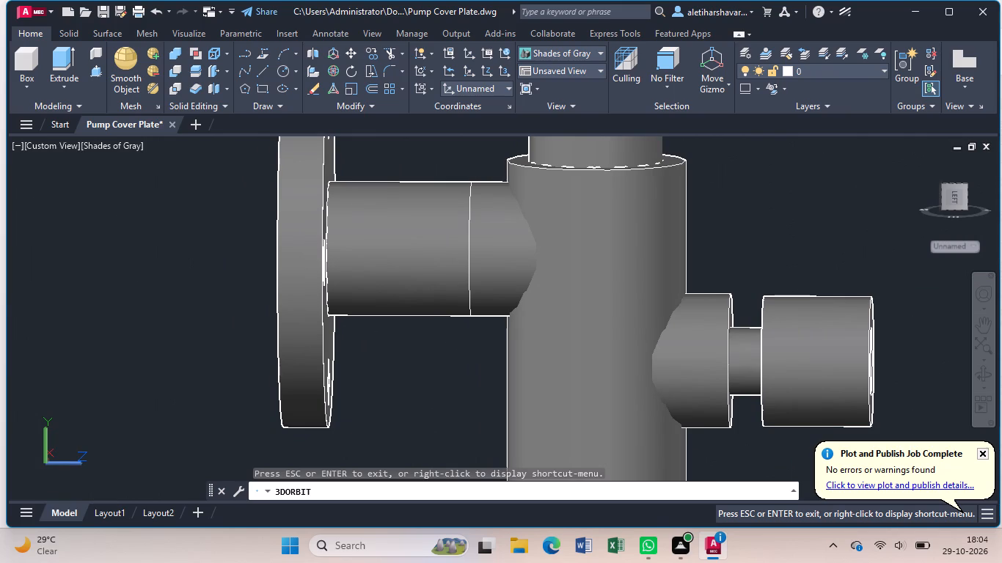
key(Escape)
click(819, 387)
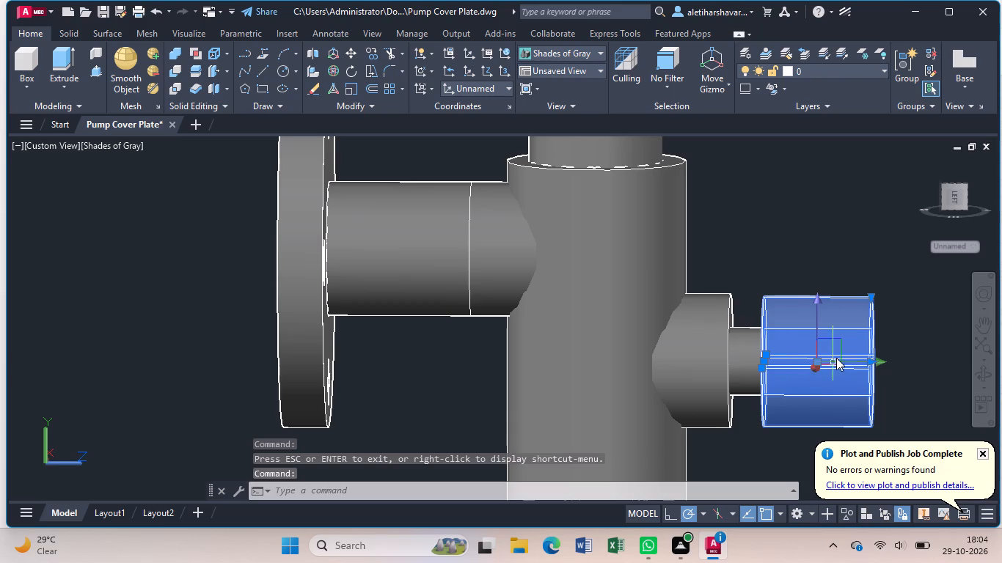
drag(880, 359, 818, 361)
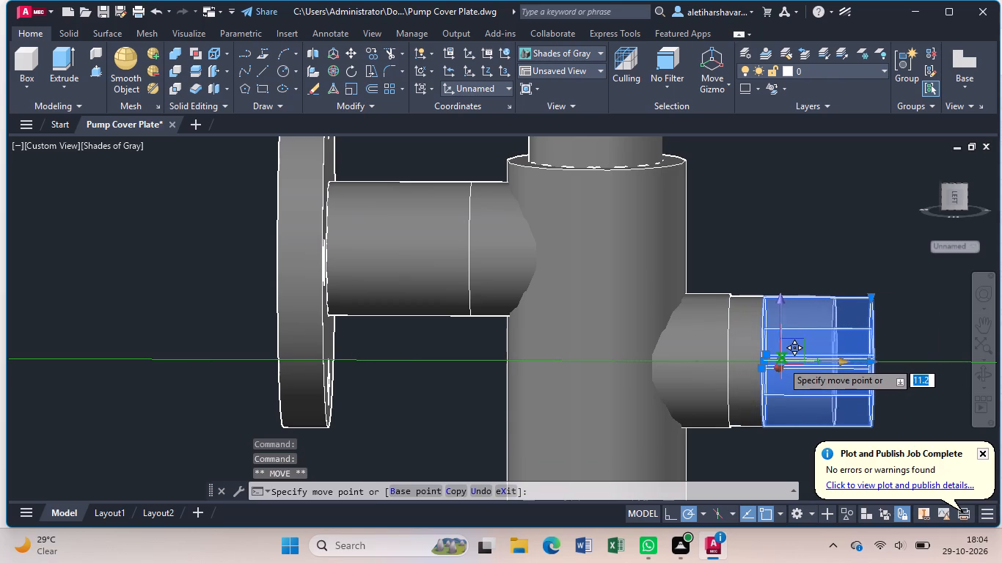
click(782, 361)
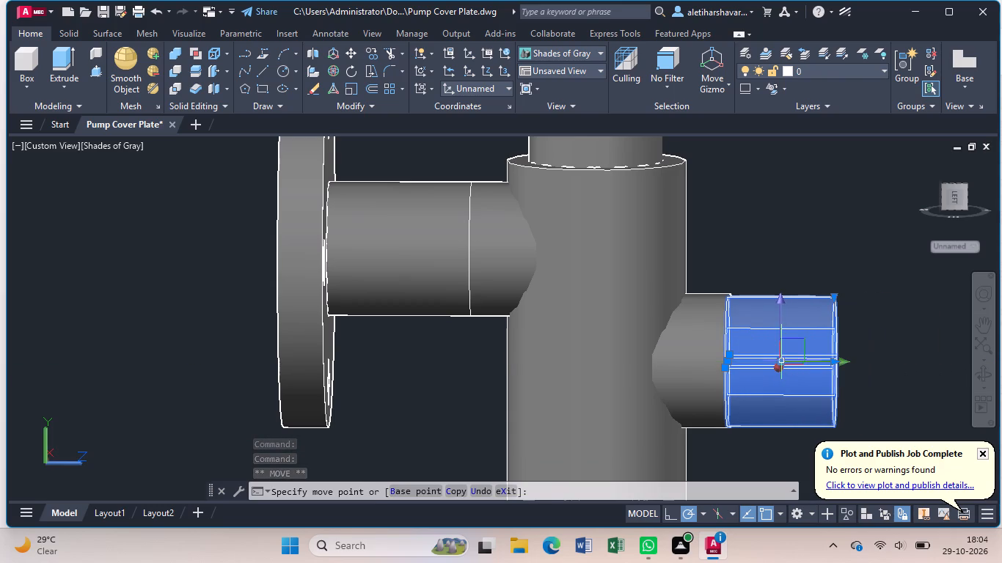
key(Escape)
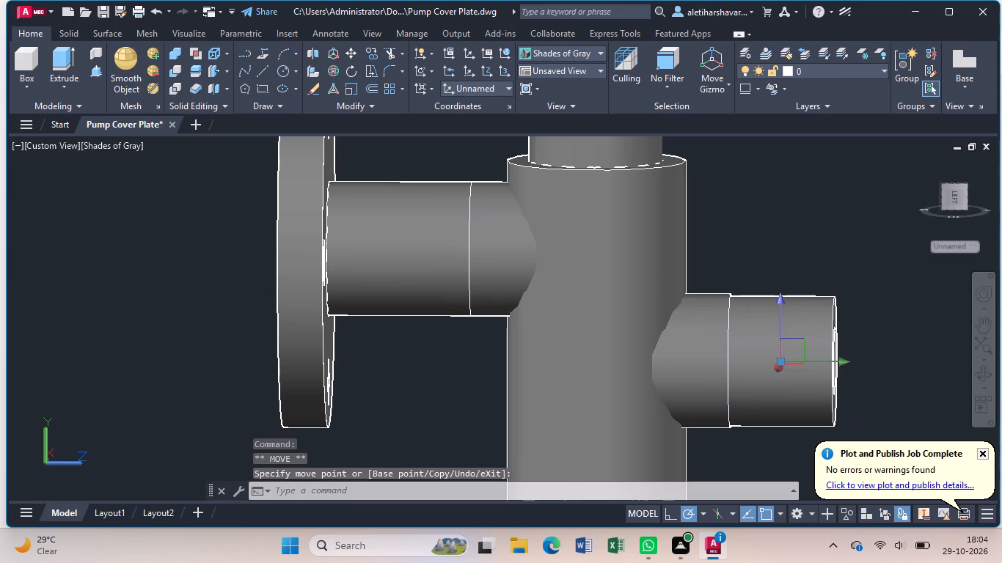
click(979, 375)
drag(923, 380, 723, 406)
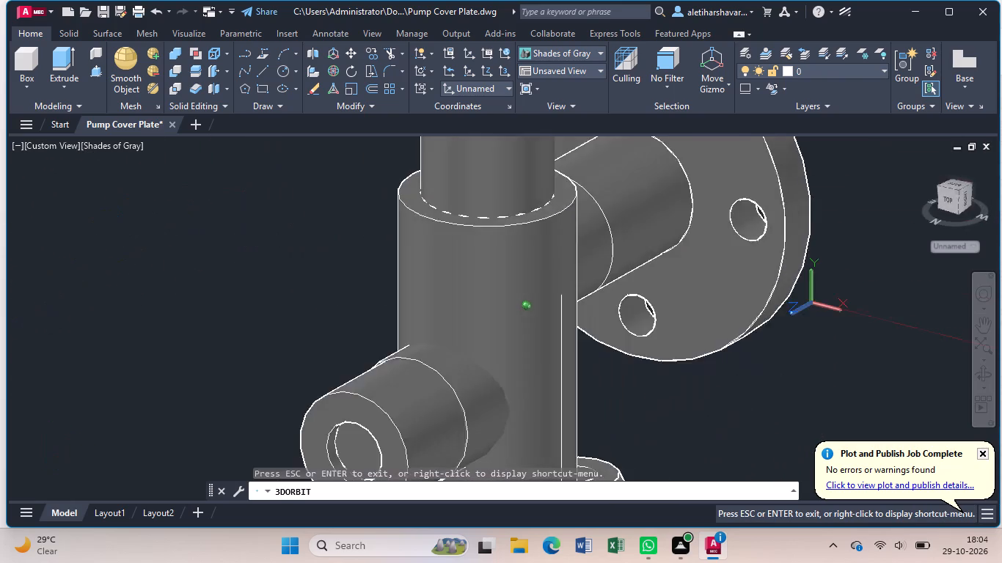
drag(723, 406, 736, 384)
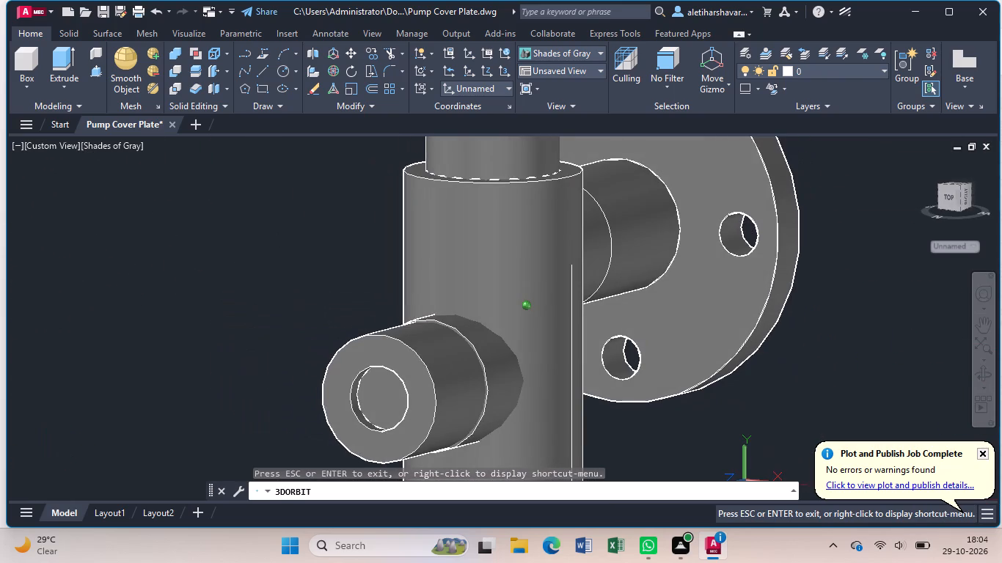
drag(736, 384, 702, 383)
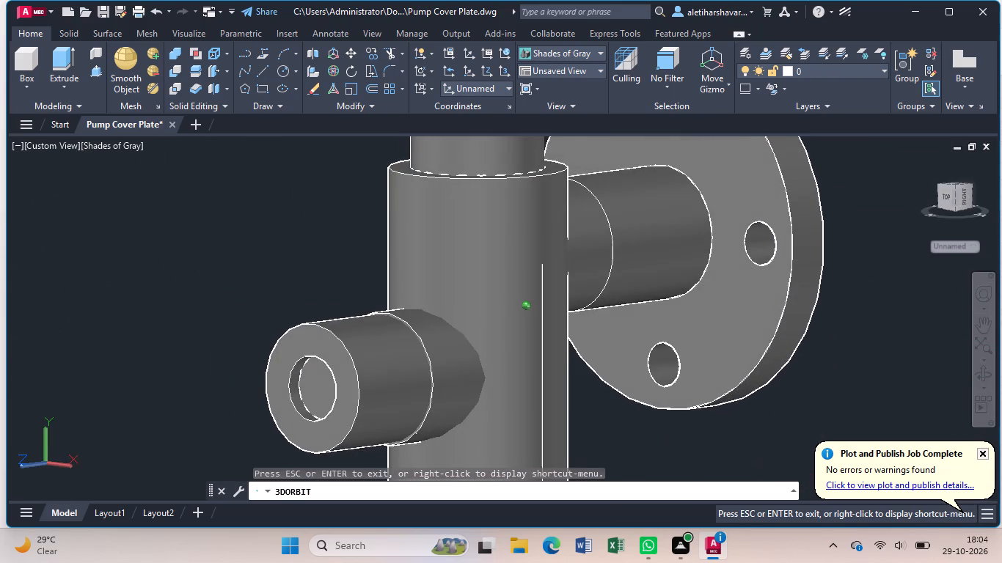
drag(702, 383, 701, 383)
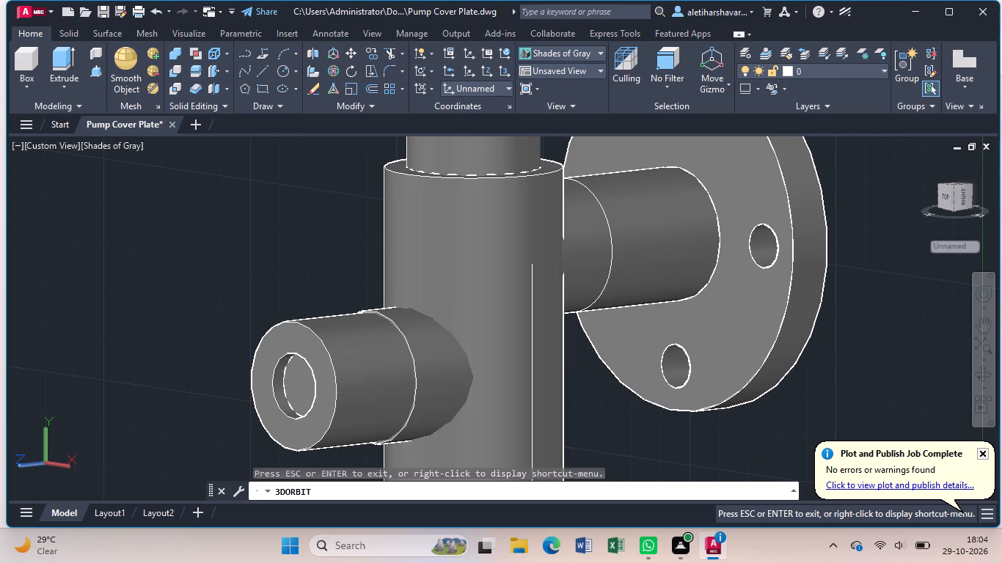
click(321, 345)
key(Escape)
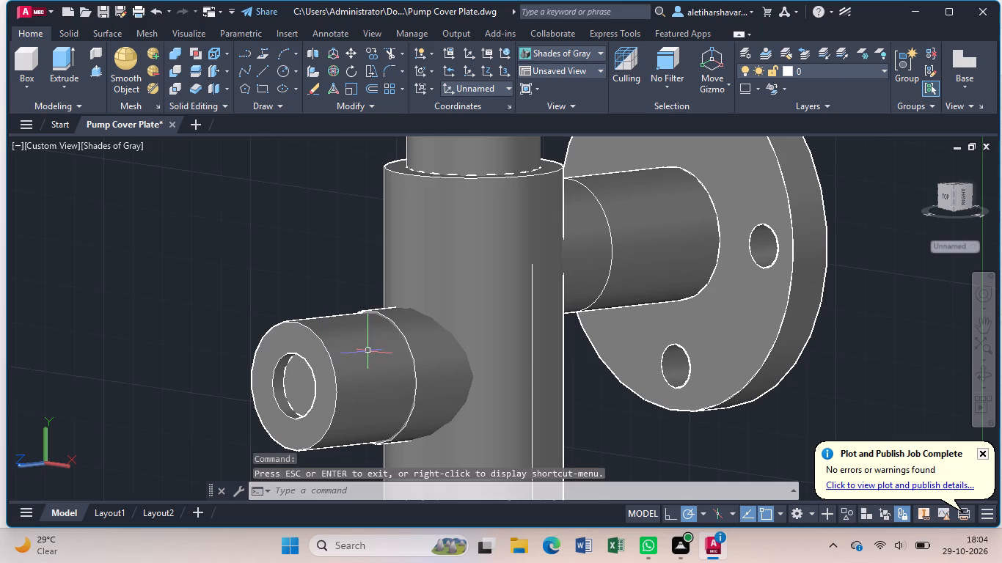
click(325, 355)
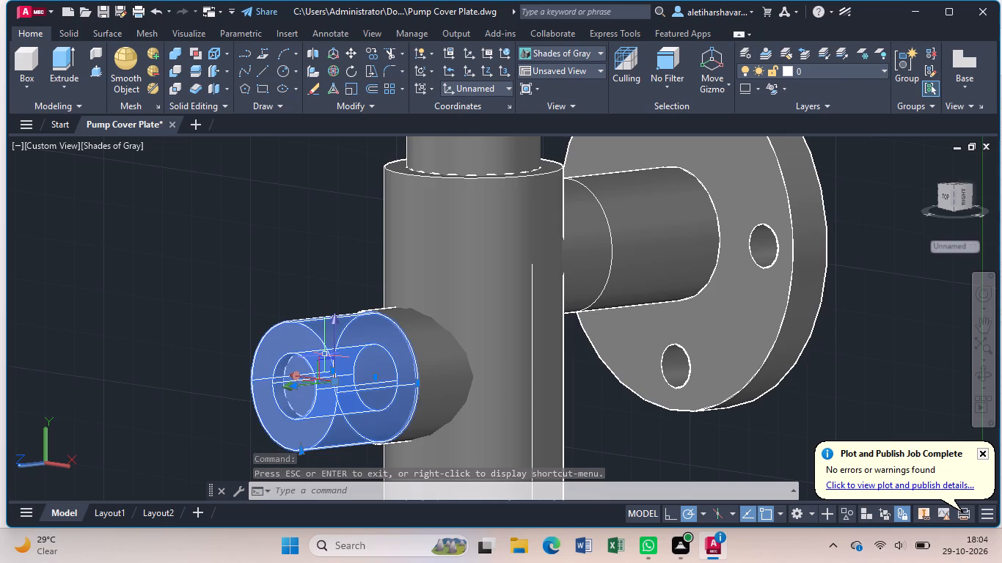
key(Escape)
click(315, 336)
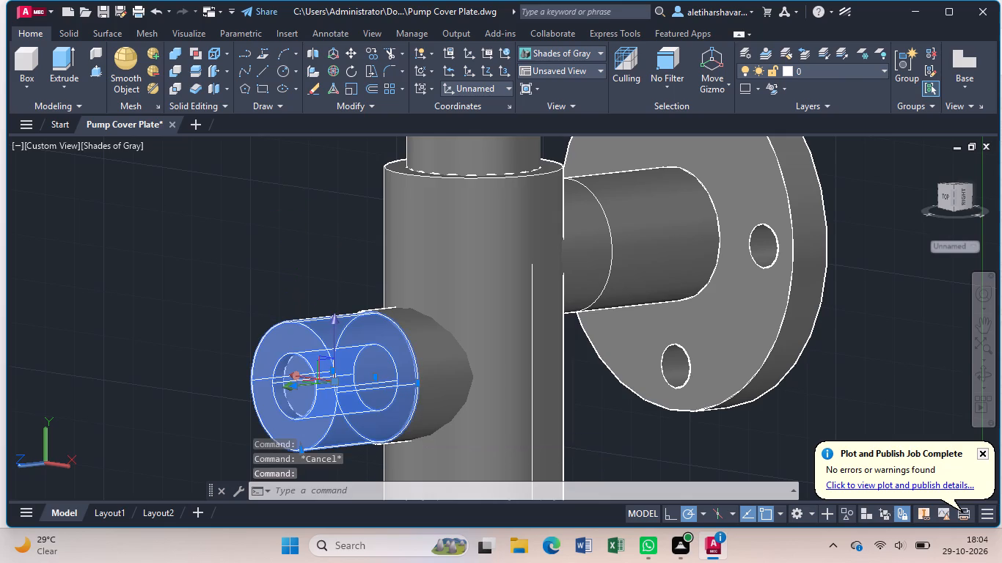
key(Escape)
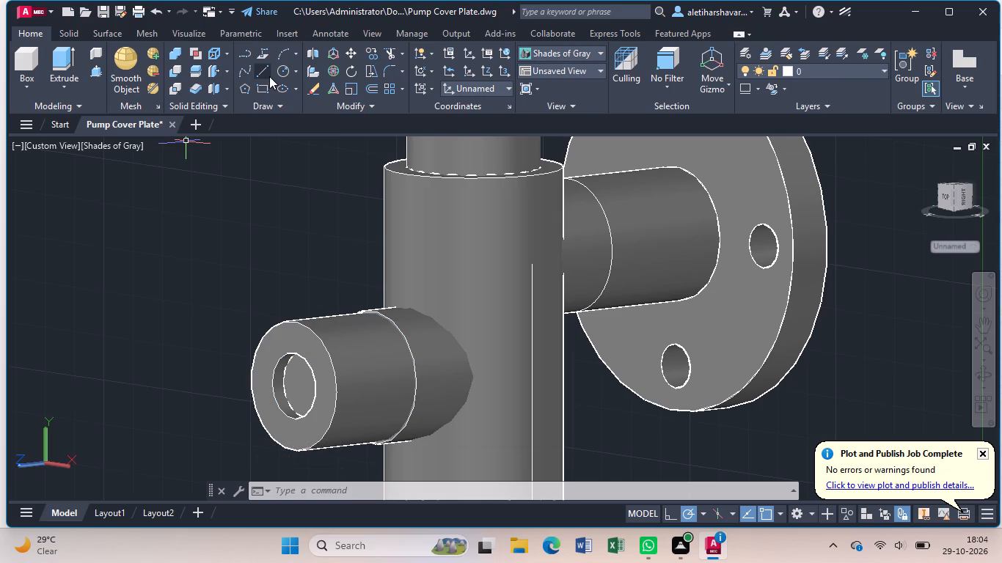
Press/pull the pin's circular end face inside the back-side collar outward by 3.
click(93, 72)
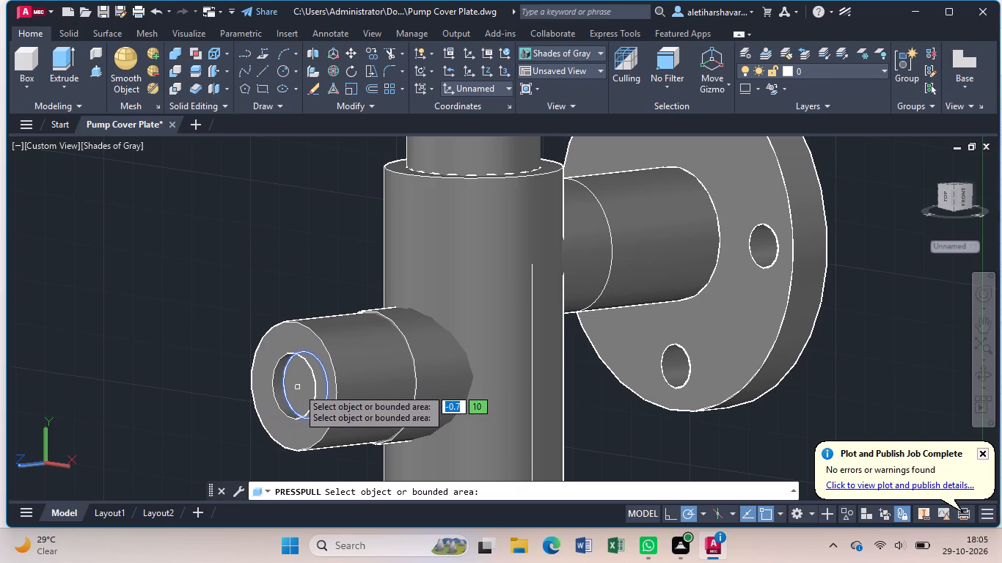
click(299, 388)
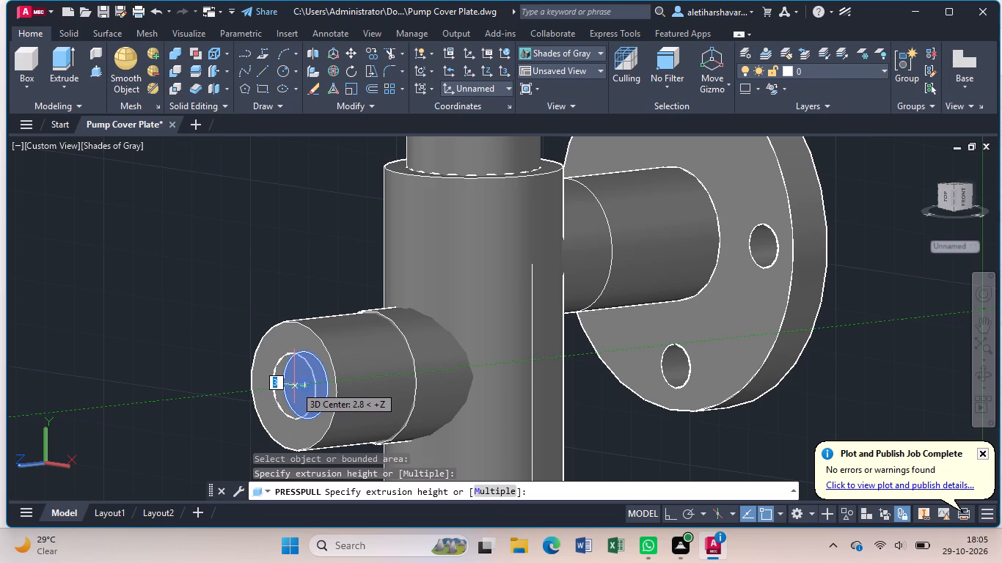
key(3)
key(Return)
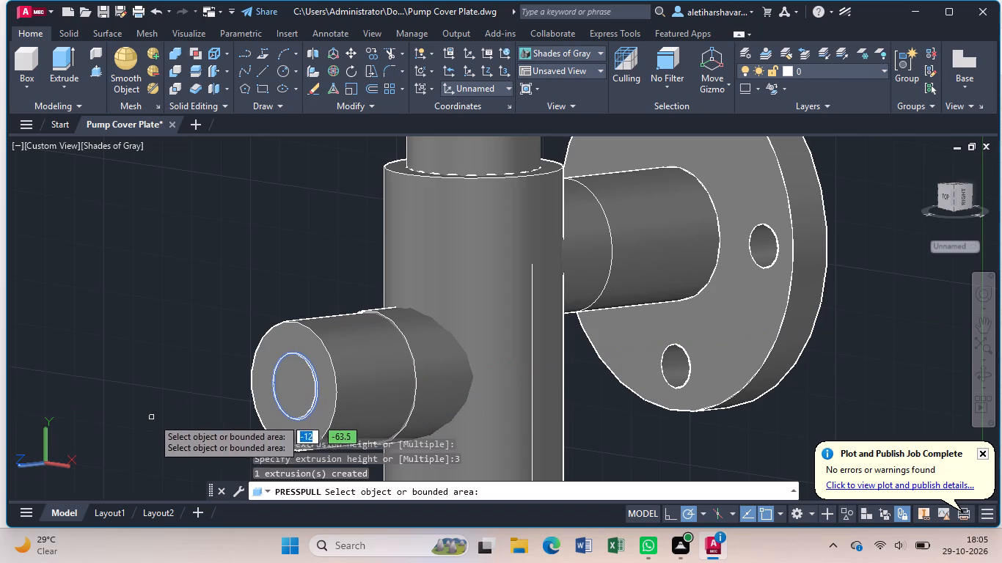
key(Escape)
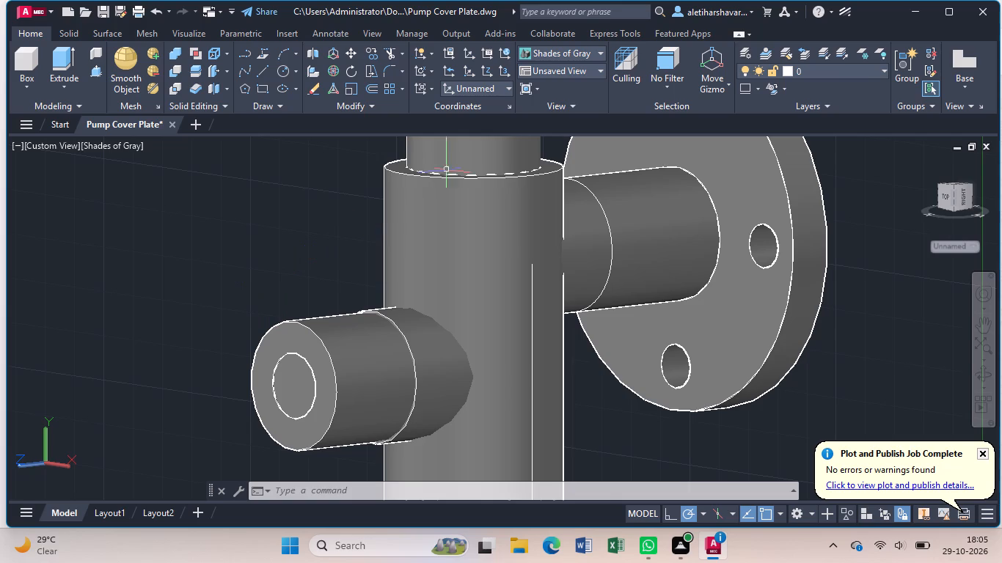
Fillet the collar's outer front edge with a radius of 2.
click(68, 29)
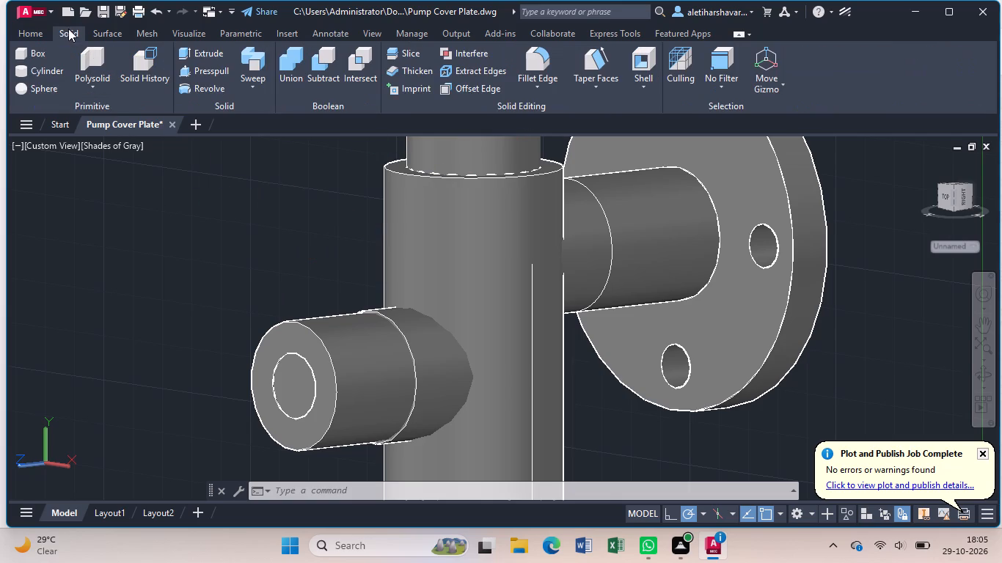
click(538, 59)
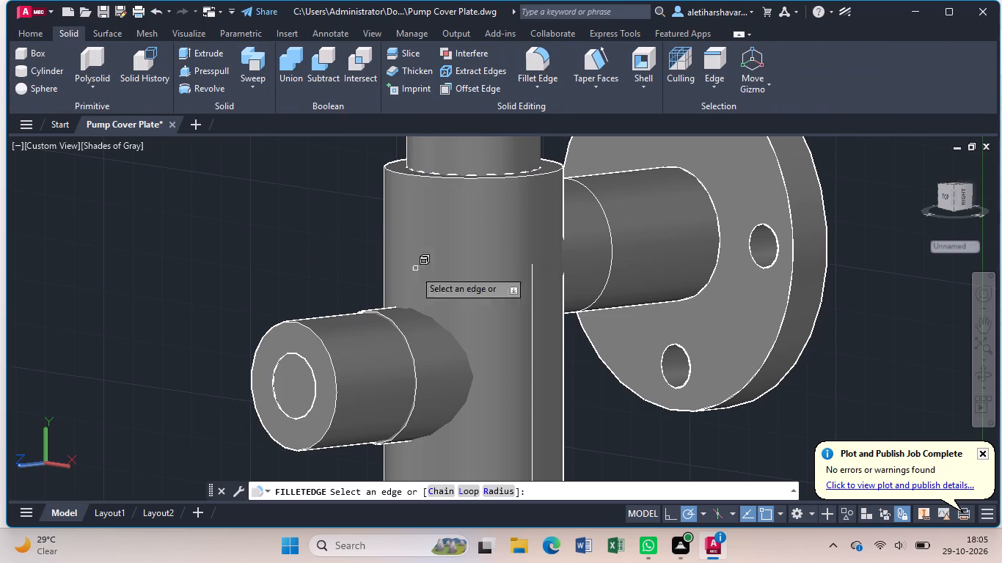
click(328, 348)
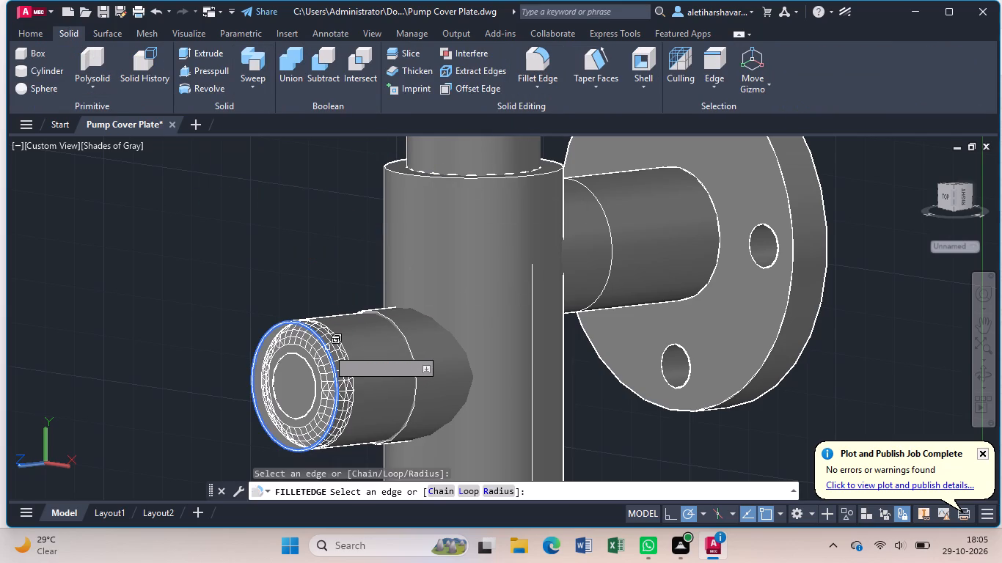
click(491, 492)
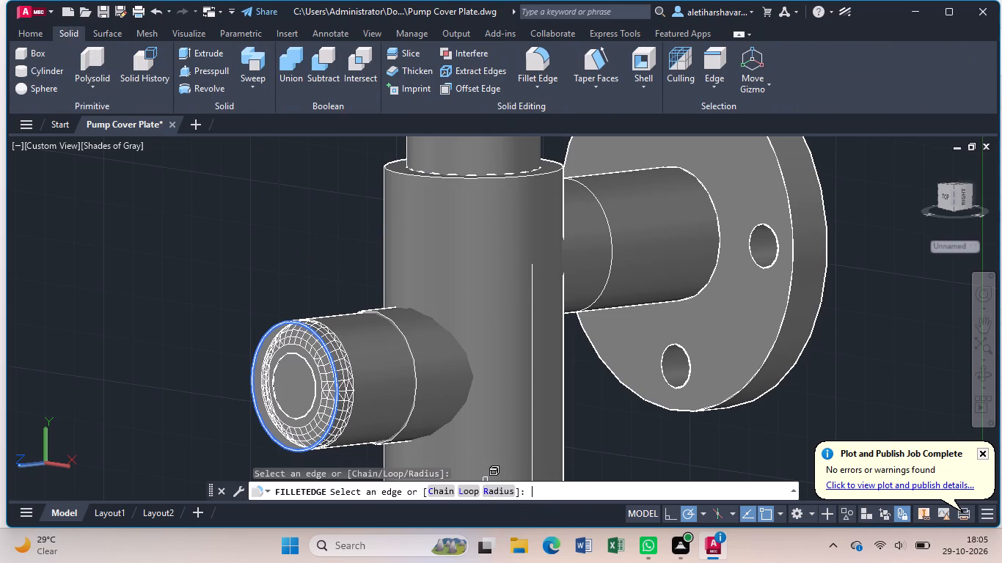
key(2)
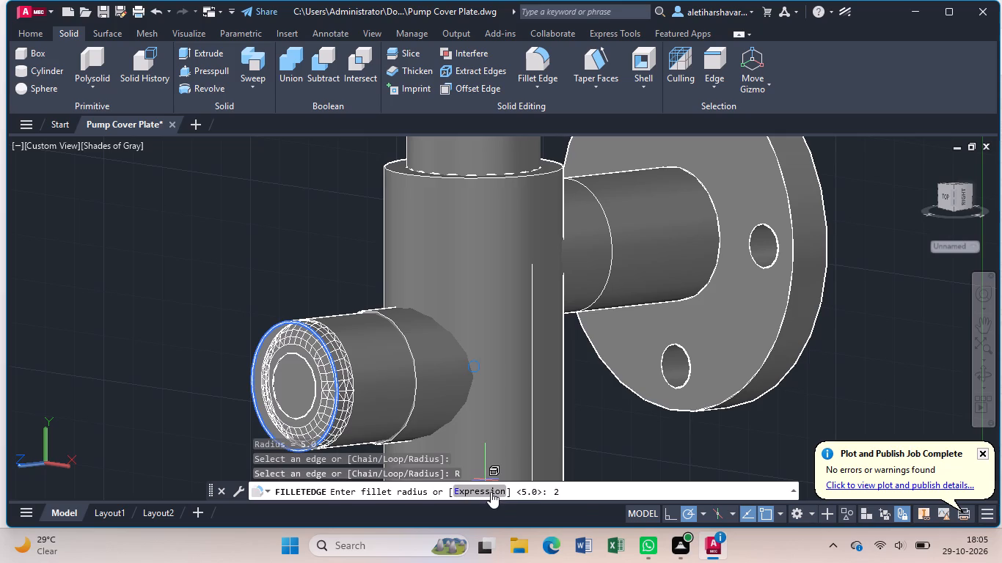
key(Return)
key(Return)
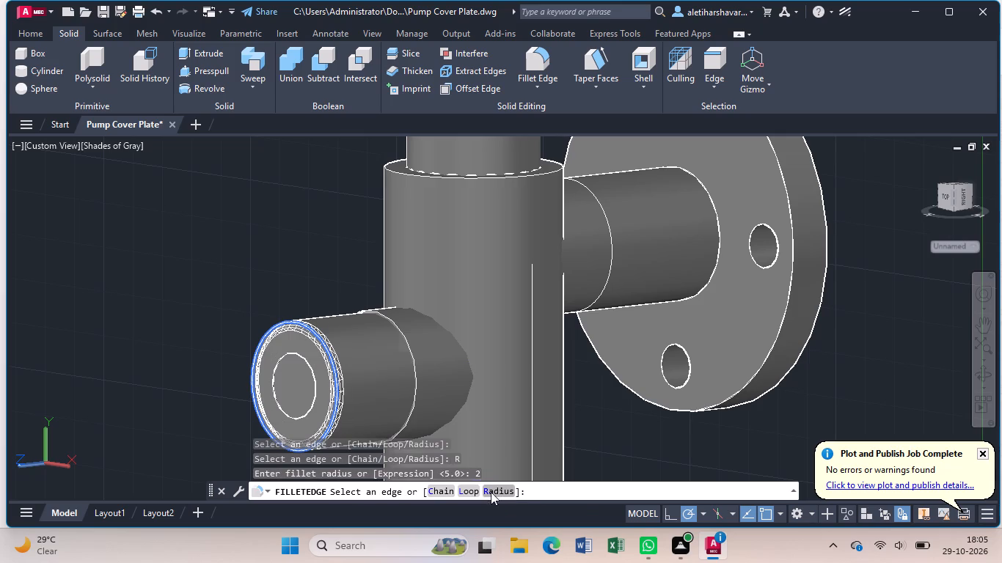
key(Return)
key(Return)
key(Return)
key(Return)
key(Return)
key(Return)
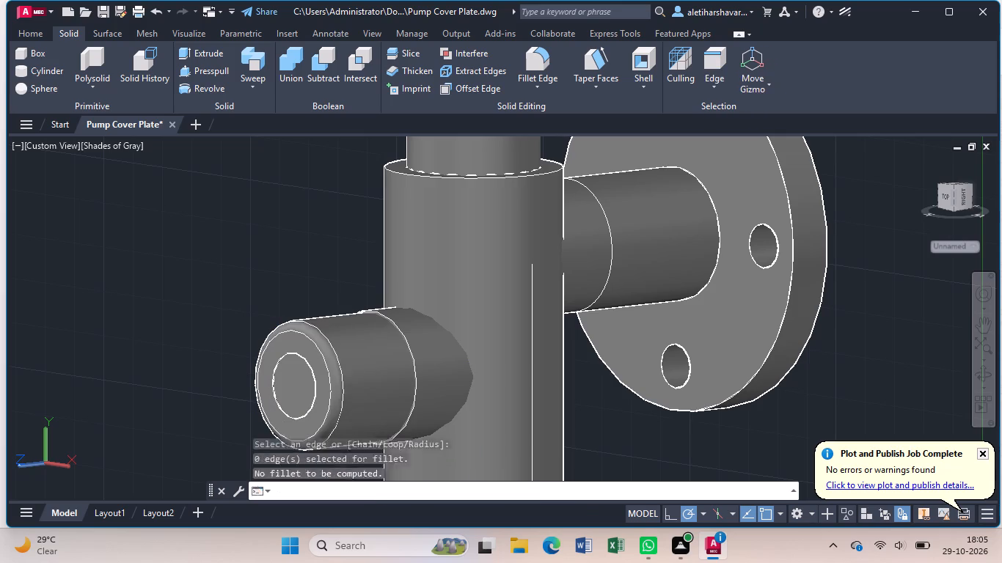
key(Return)
key(Escape)
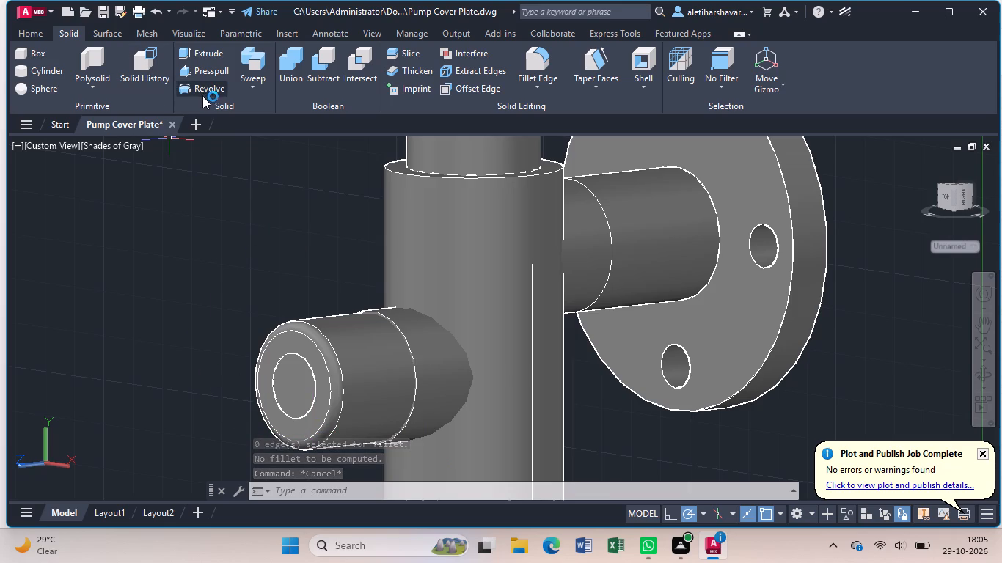
key(Escape)
Press/pull the circular area in the collar's end inward to a freehand depth of about 48, and again by 60.
click(205, 67)
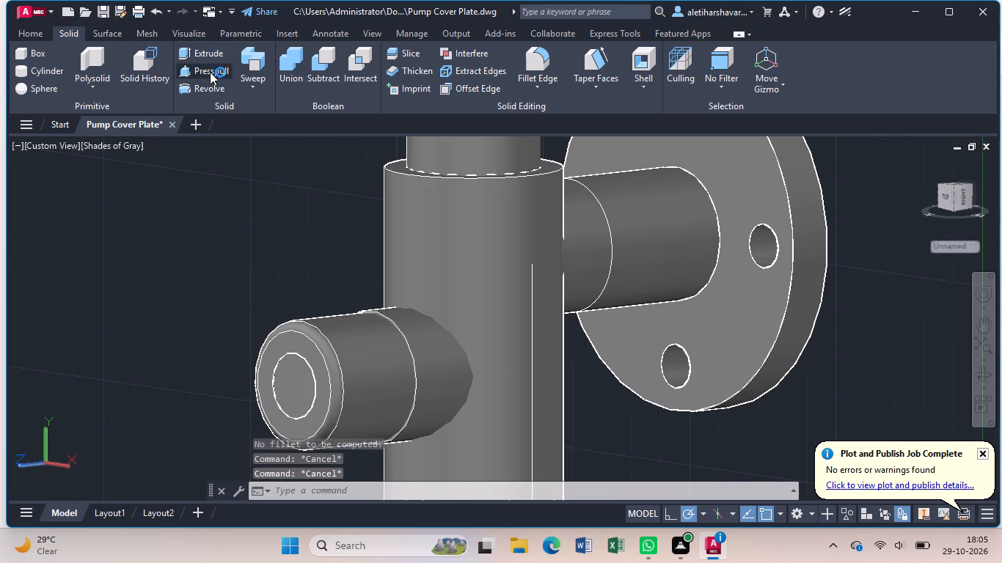
click(296, 397)
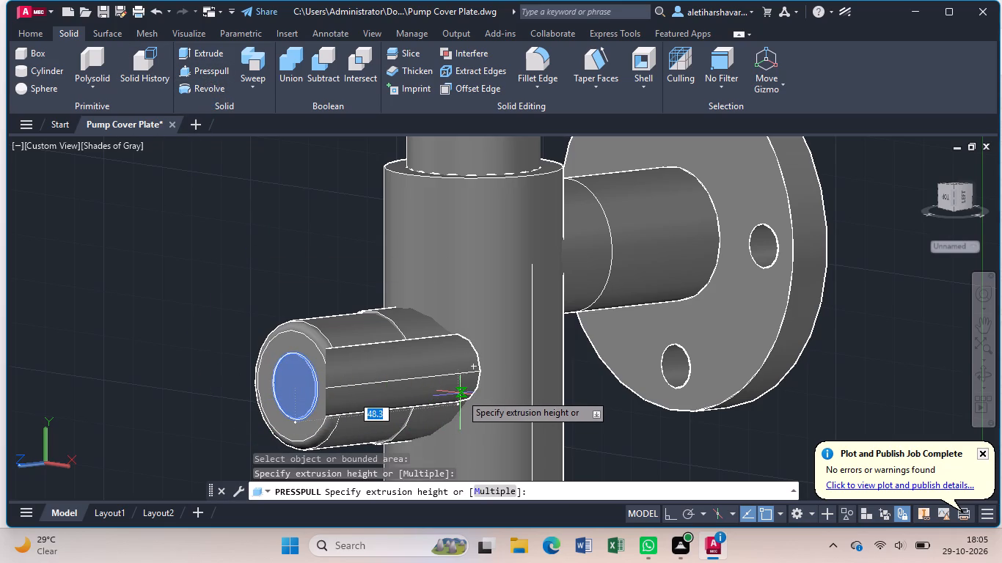
click(461, 394)
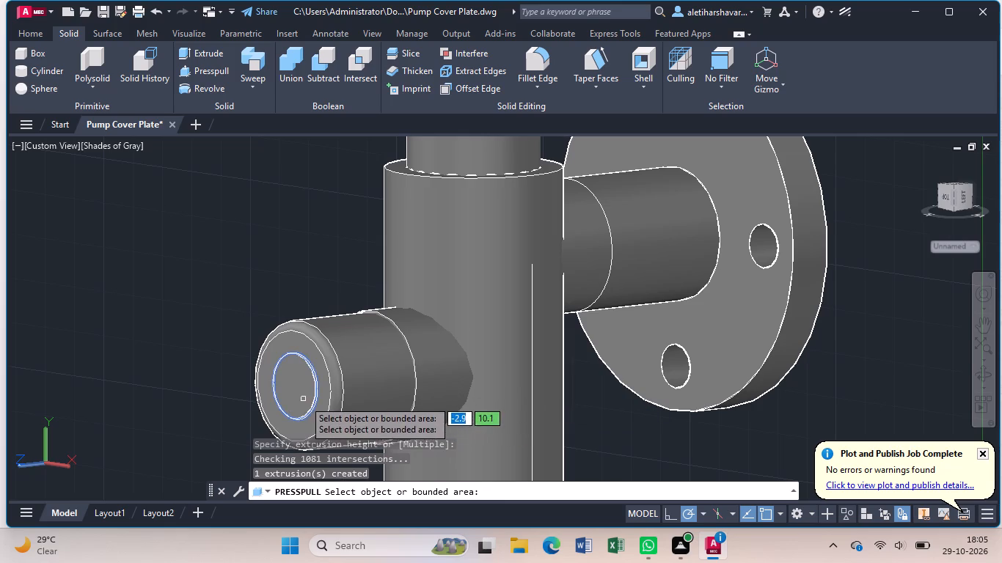
click(304, 400)
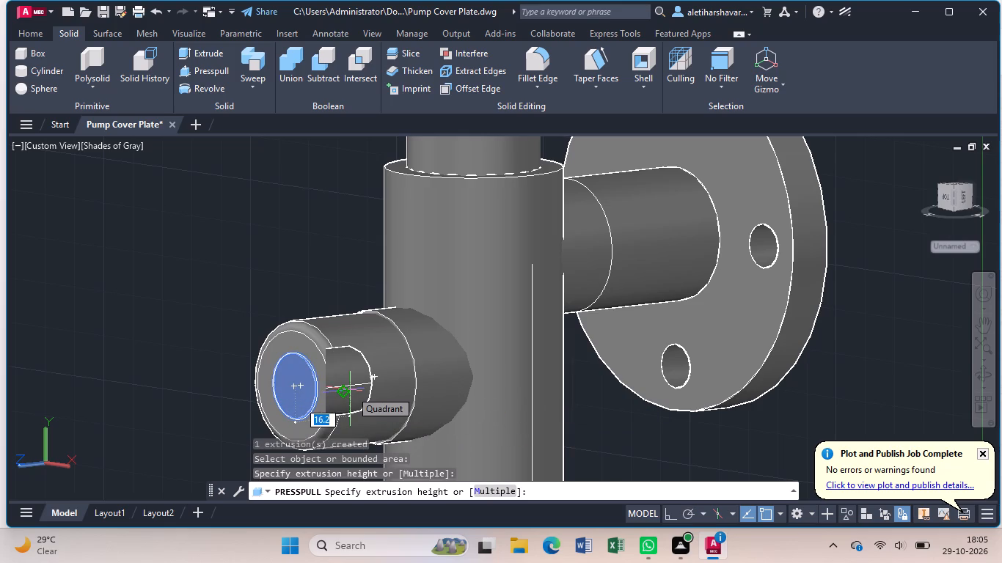
text(60)
key(Return)
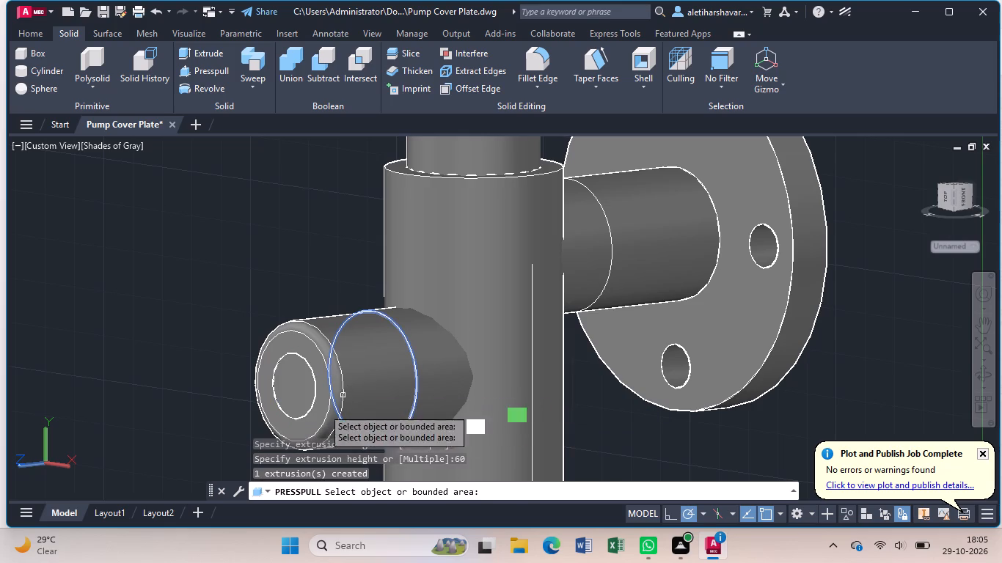
key(Escape)
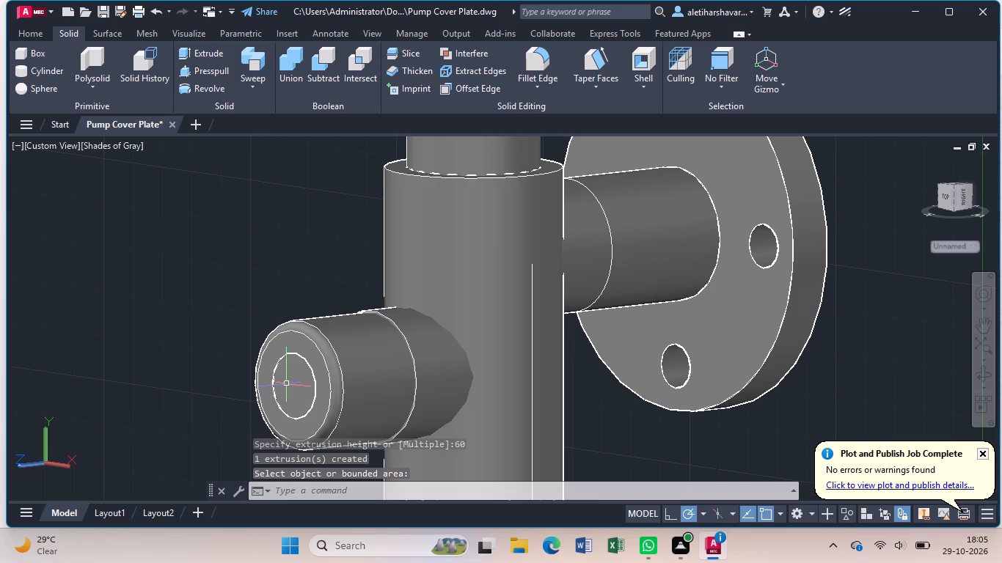
Press/pull the same circular area inward by 60 again, followed by two deeper freehand pulls toward the main cylinder.
click(194, 70)
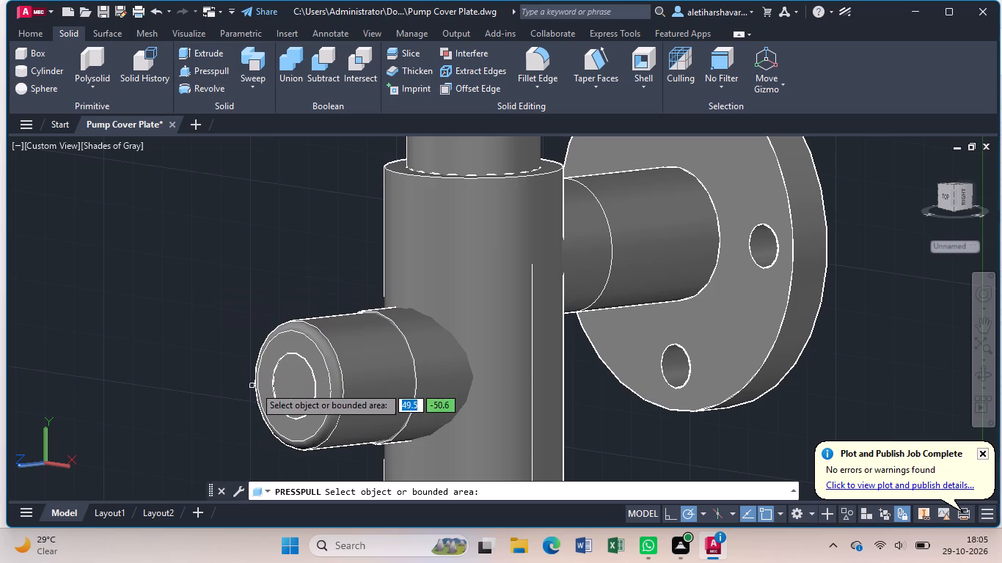
click(292, 375)
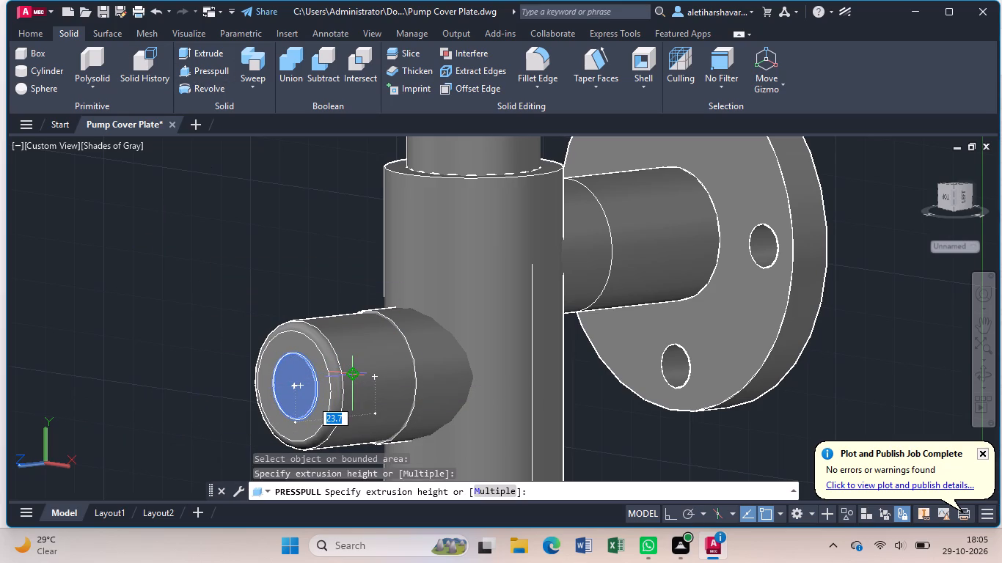
key(6)
key(0)
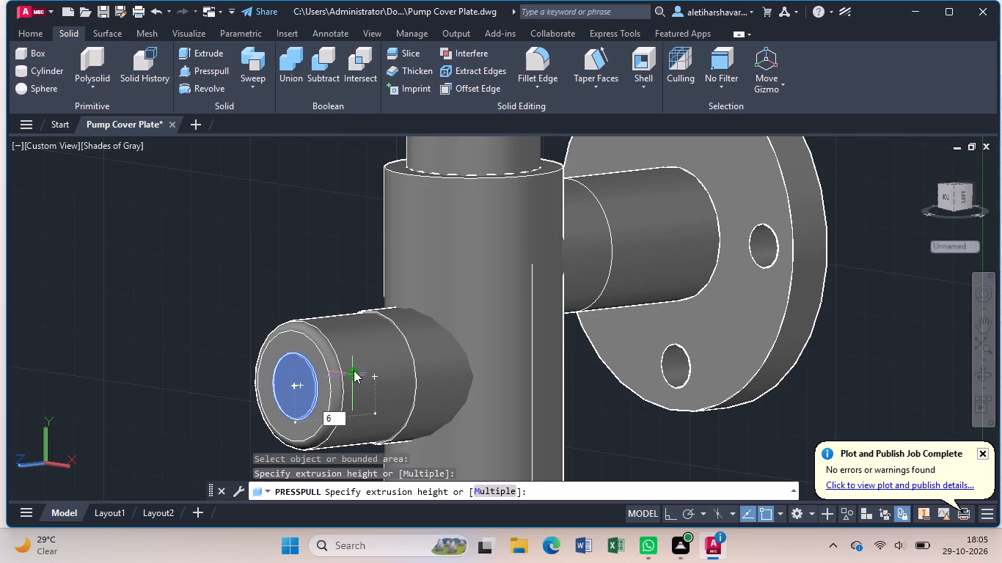
key(Return)
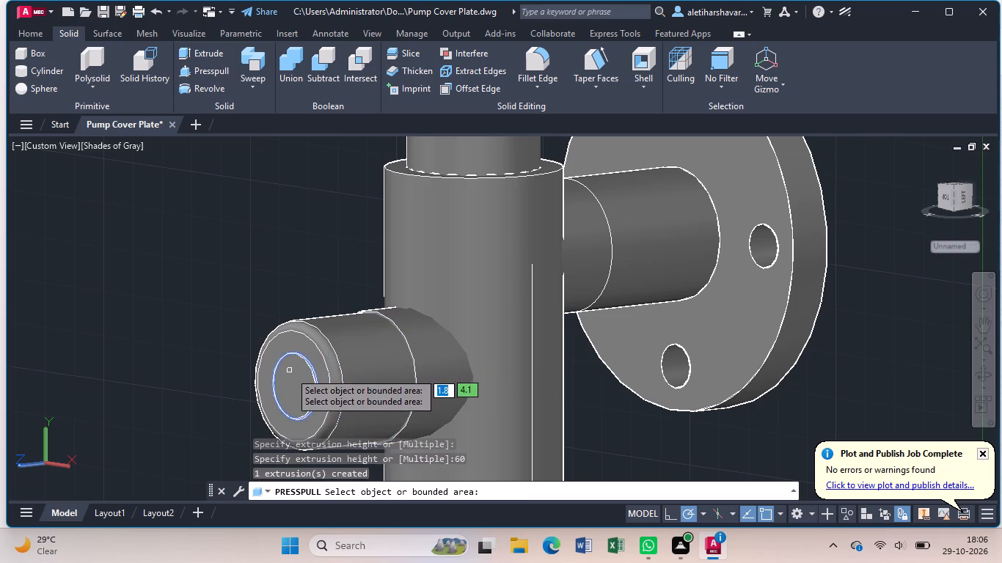
click(292, 381)
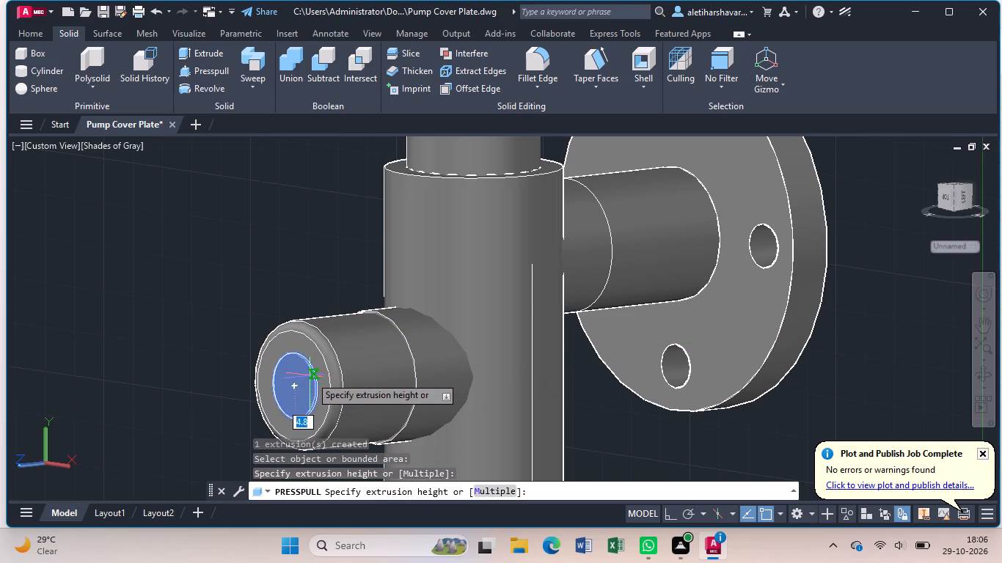
click(649, 371)
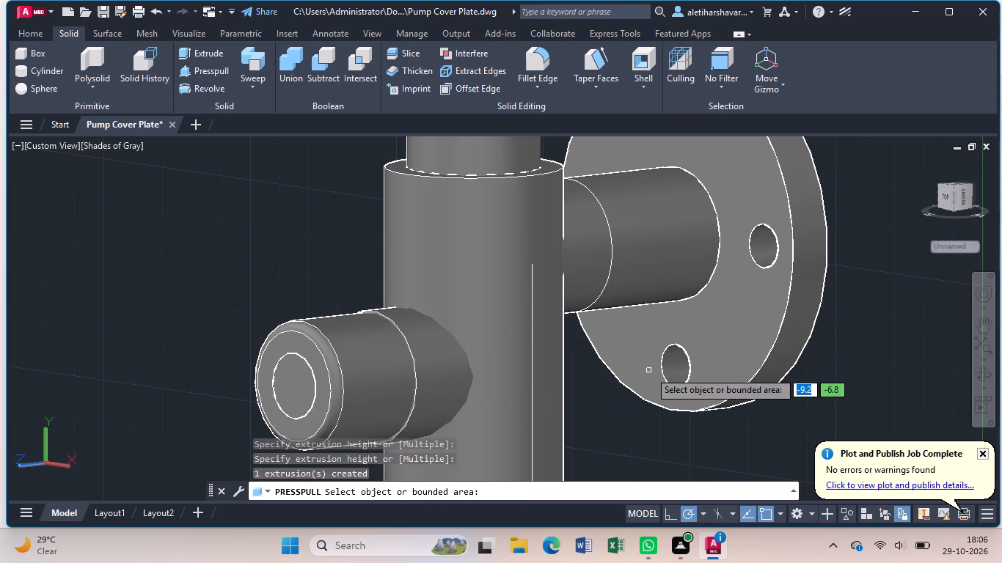
click(303, 402)
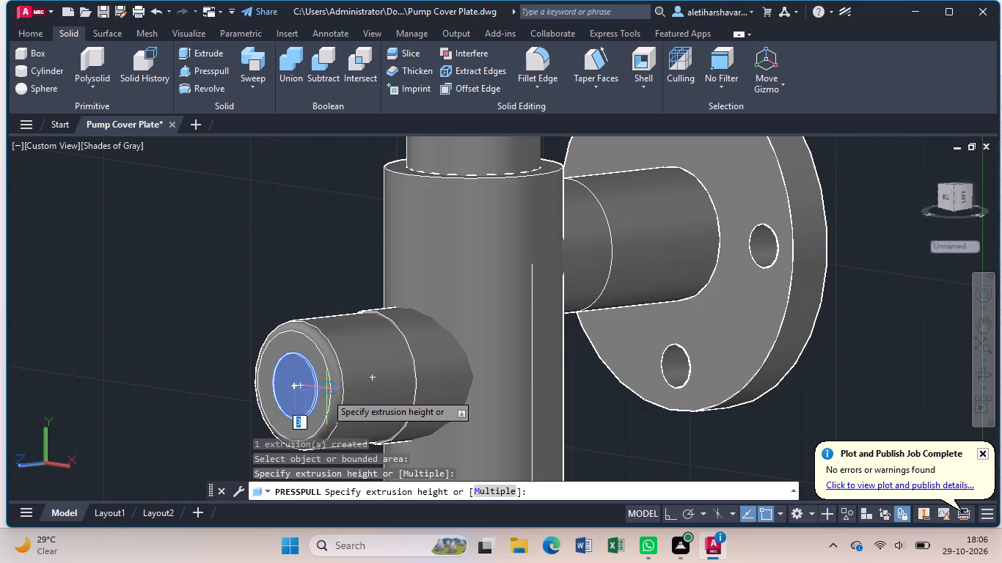
click(562, 389)
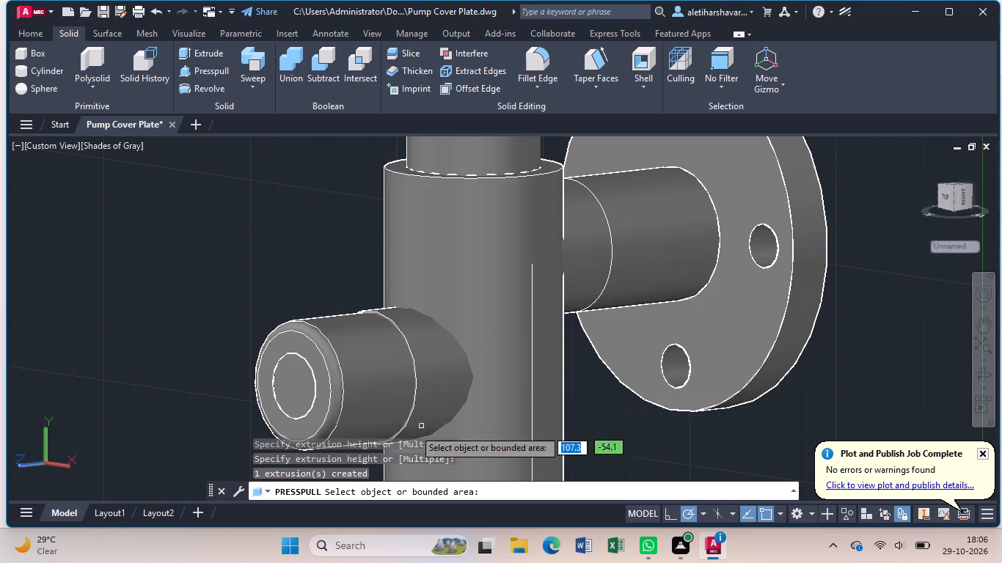
key(Escape)
Delete the solid cylinder filling the collar's bore.
click(299, 404)
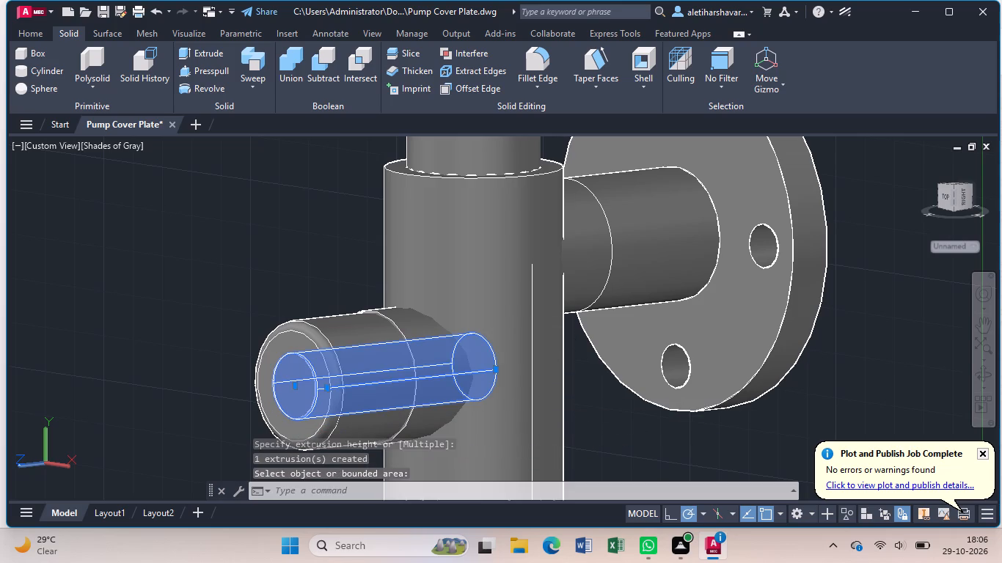
key(Delete)
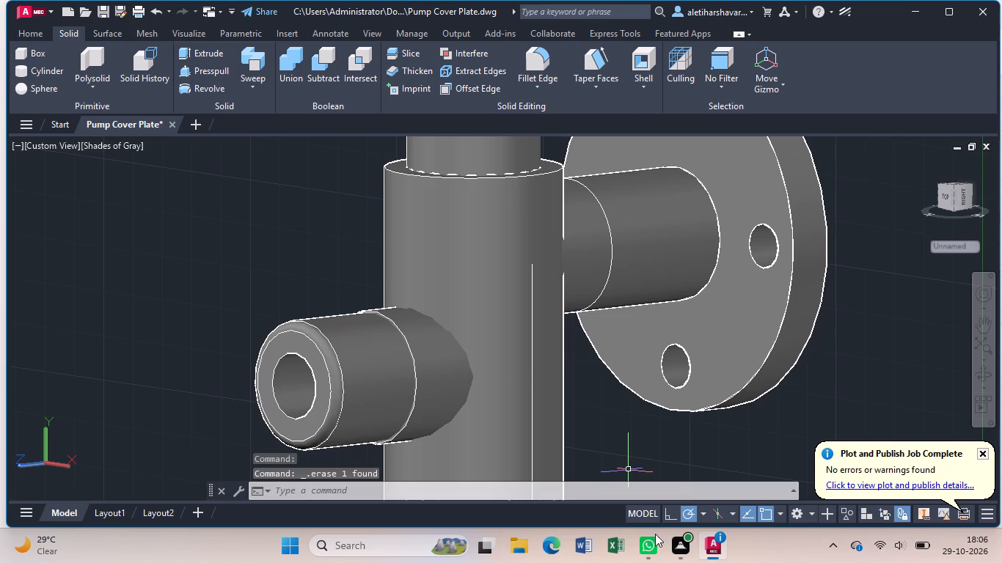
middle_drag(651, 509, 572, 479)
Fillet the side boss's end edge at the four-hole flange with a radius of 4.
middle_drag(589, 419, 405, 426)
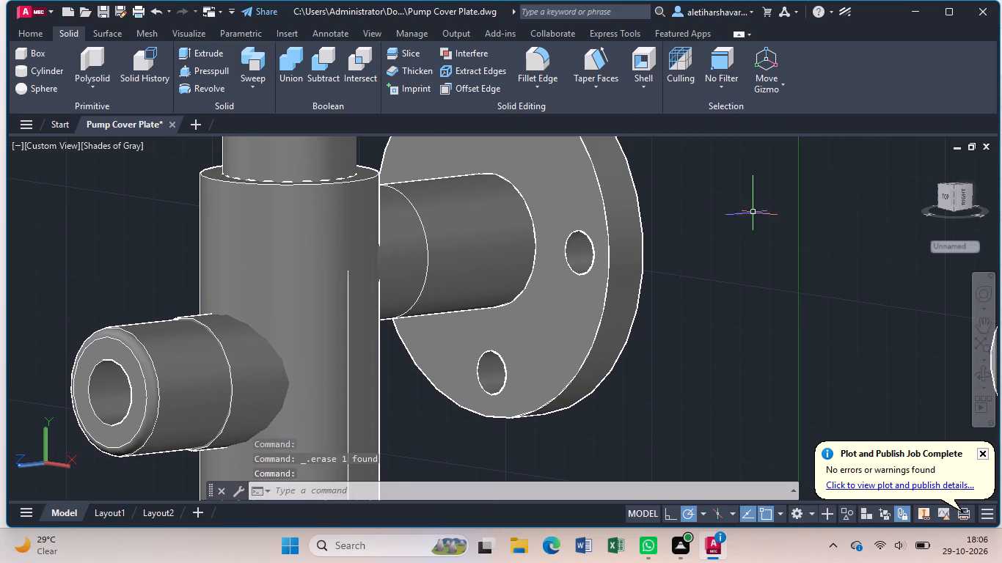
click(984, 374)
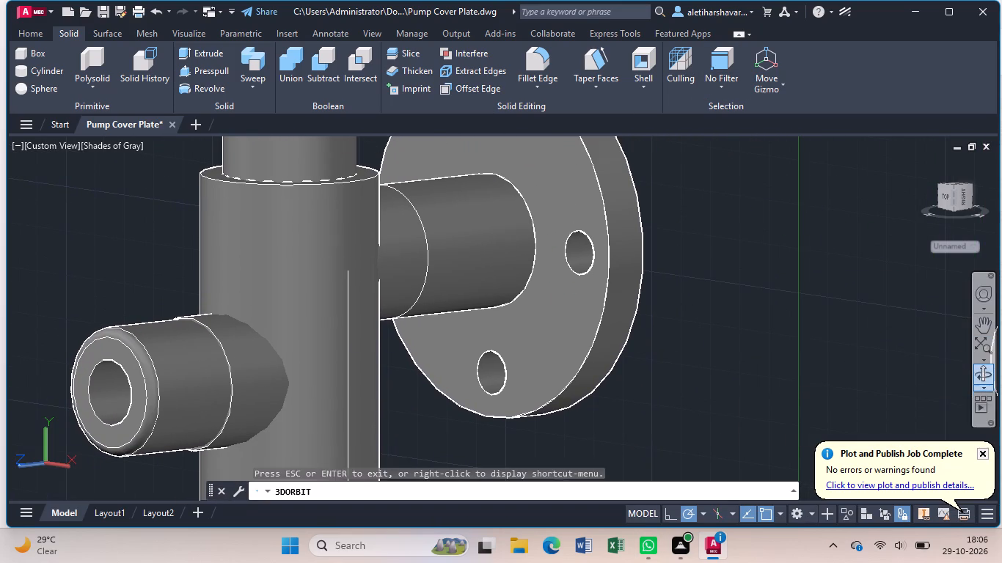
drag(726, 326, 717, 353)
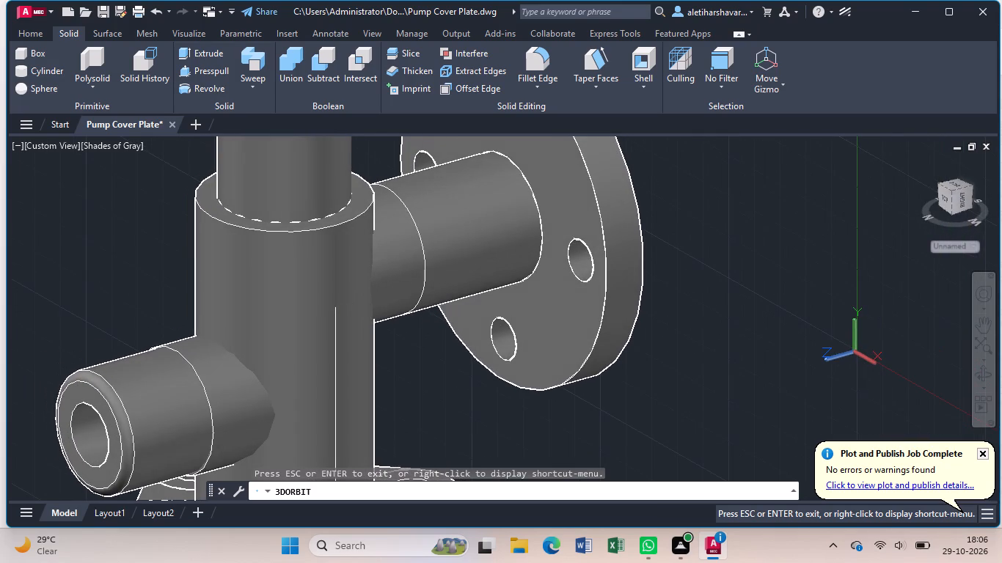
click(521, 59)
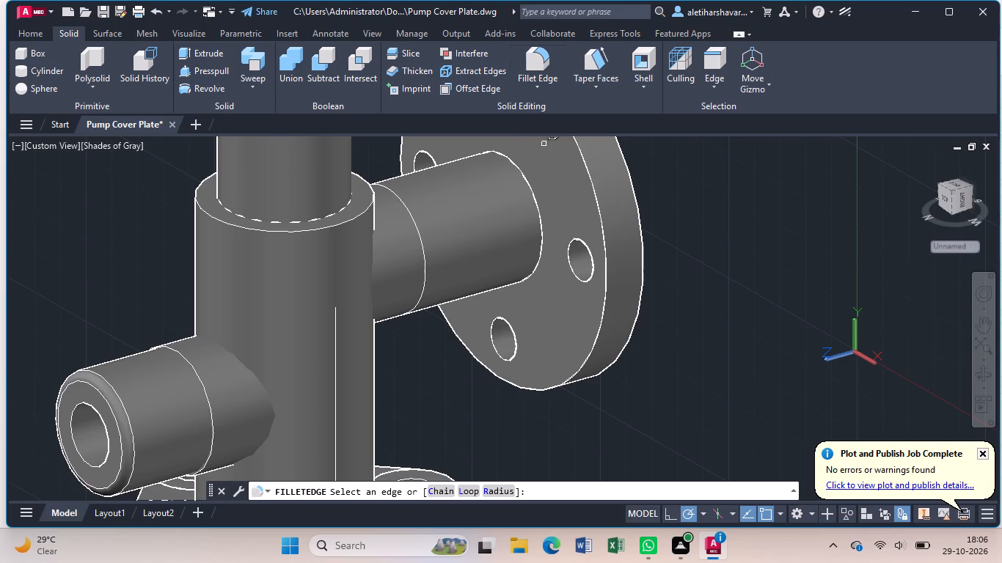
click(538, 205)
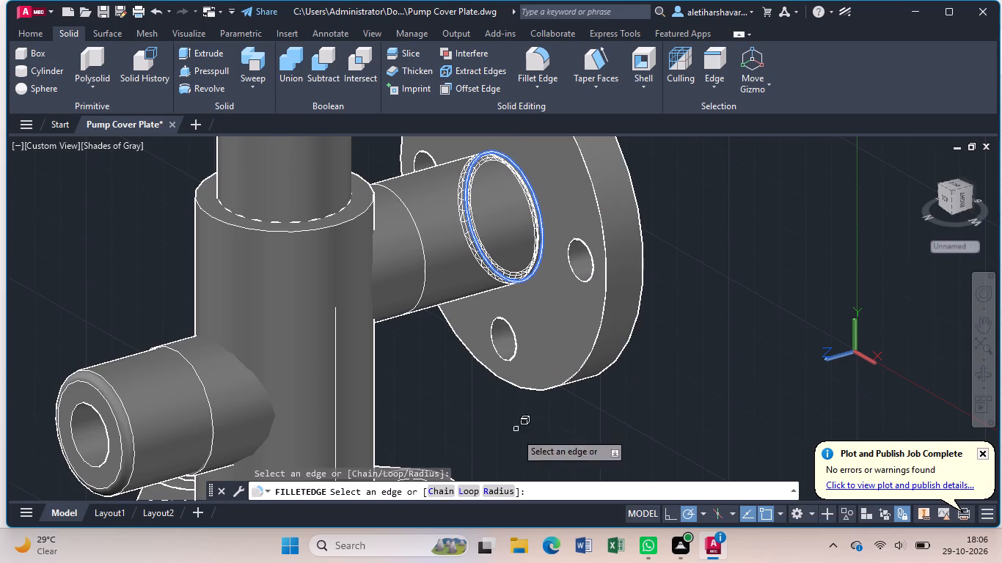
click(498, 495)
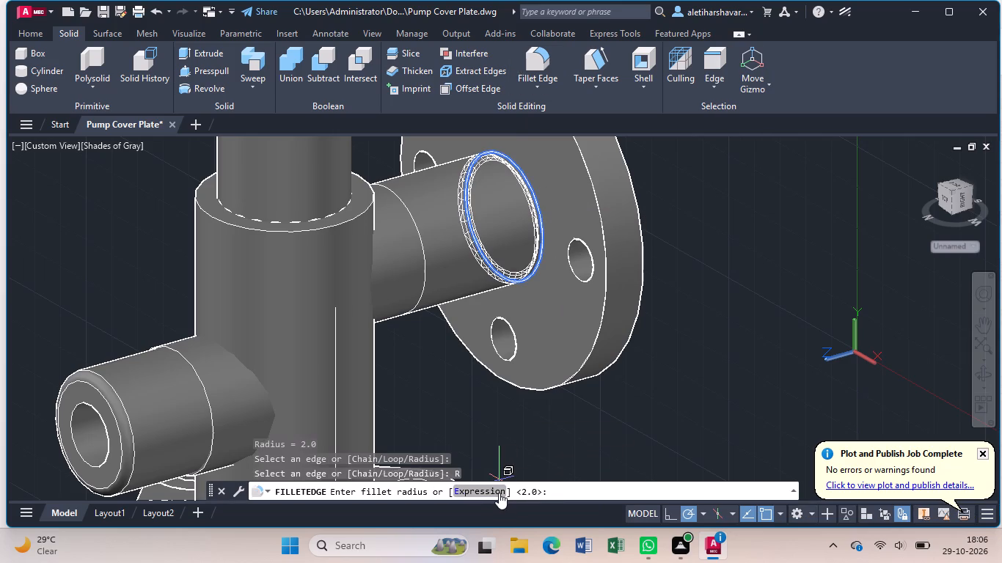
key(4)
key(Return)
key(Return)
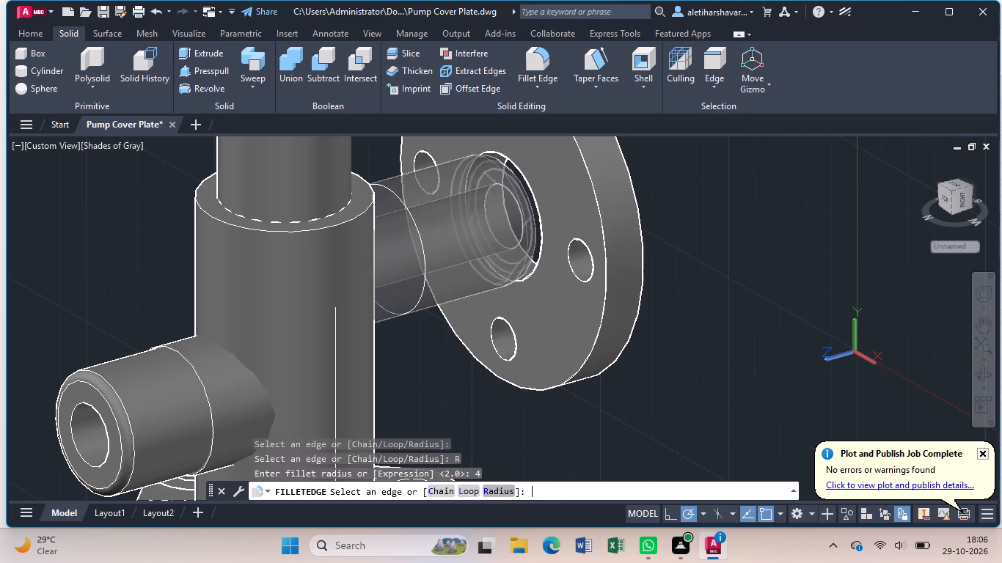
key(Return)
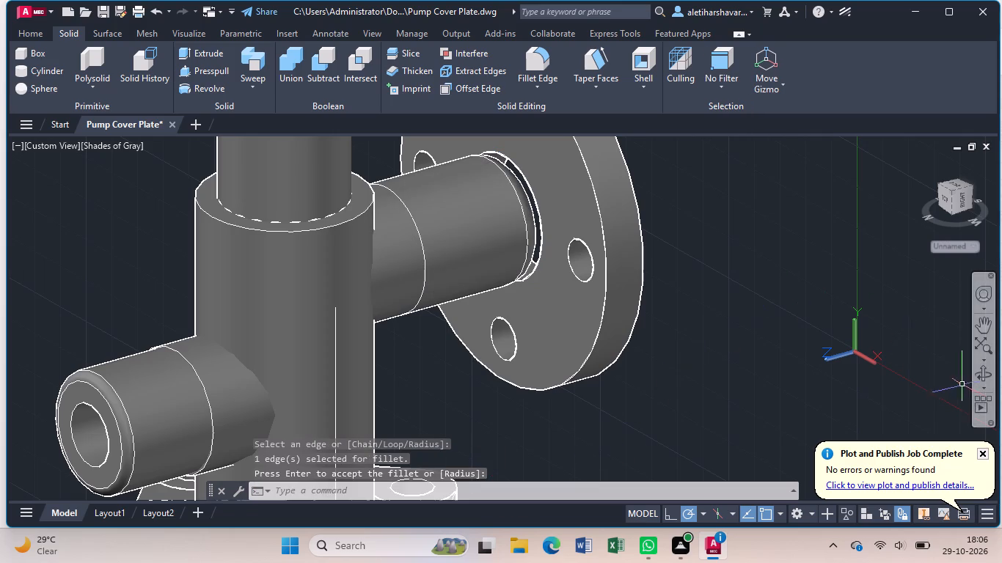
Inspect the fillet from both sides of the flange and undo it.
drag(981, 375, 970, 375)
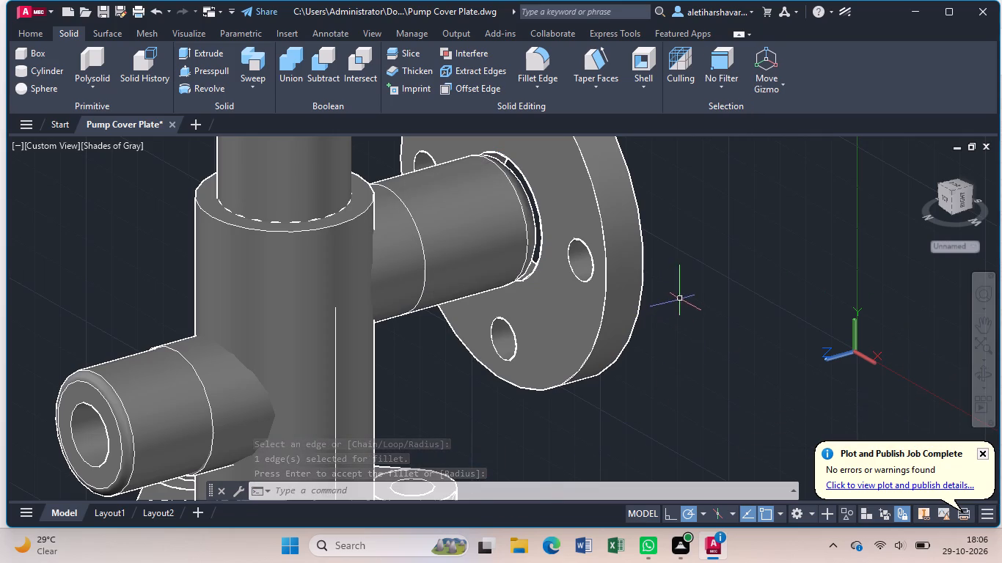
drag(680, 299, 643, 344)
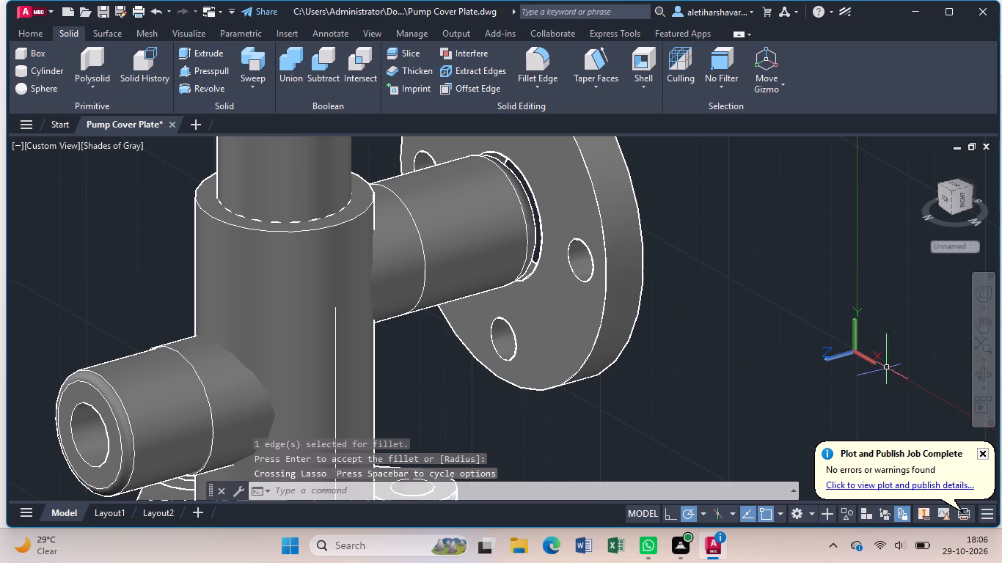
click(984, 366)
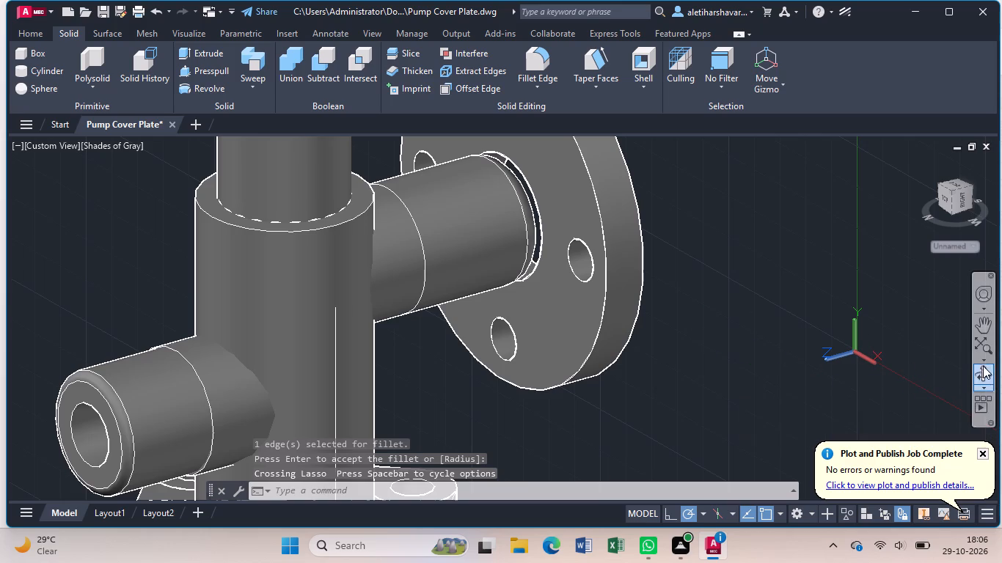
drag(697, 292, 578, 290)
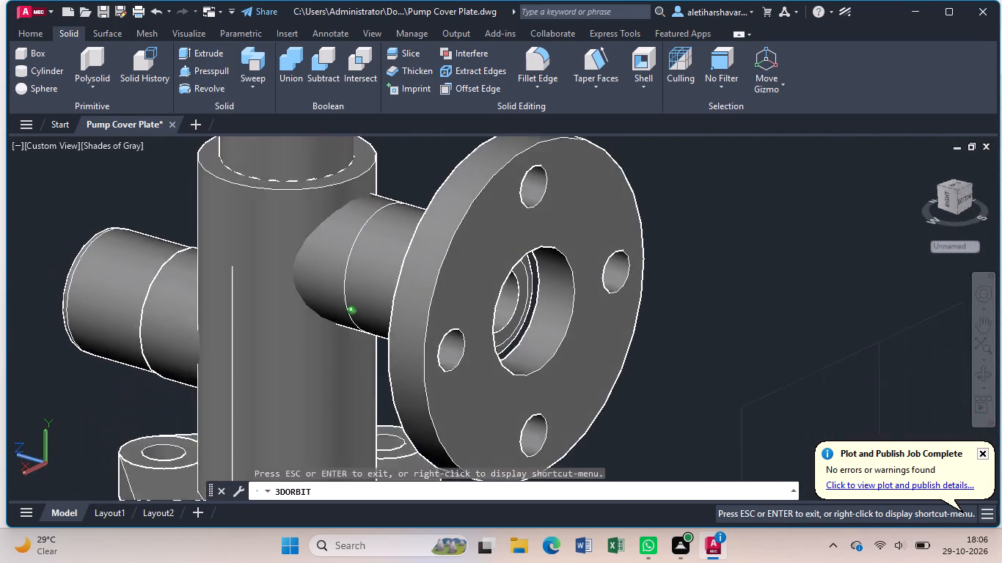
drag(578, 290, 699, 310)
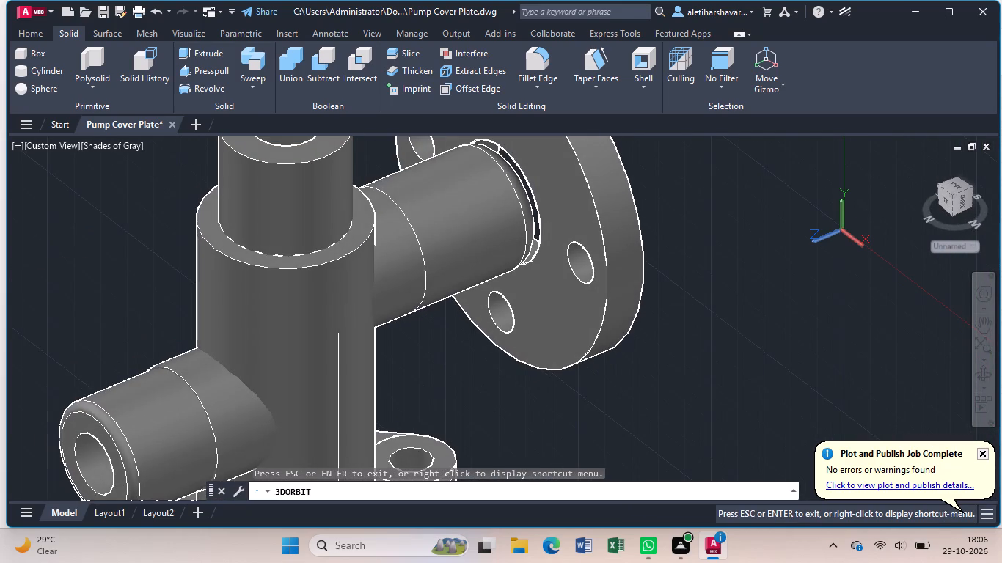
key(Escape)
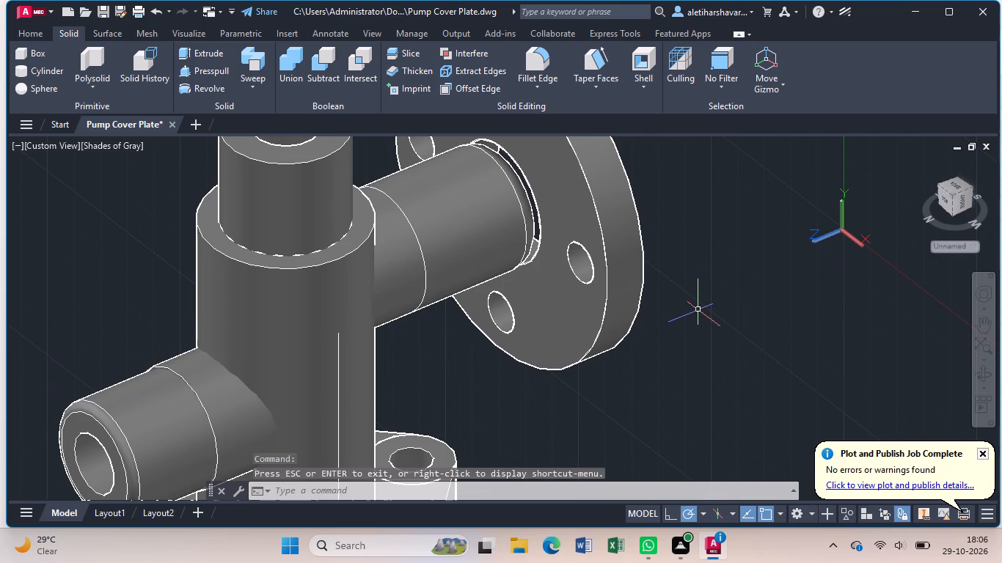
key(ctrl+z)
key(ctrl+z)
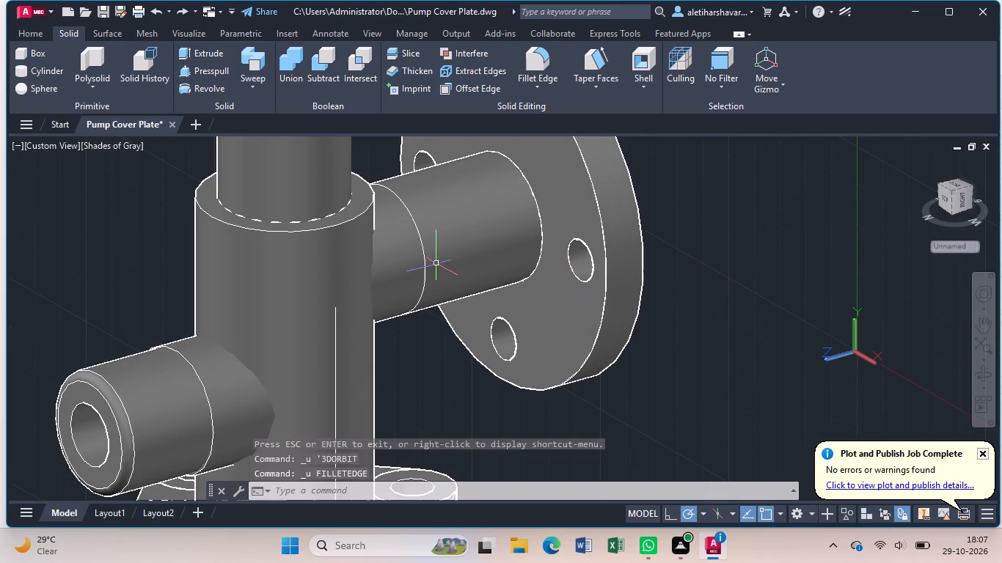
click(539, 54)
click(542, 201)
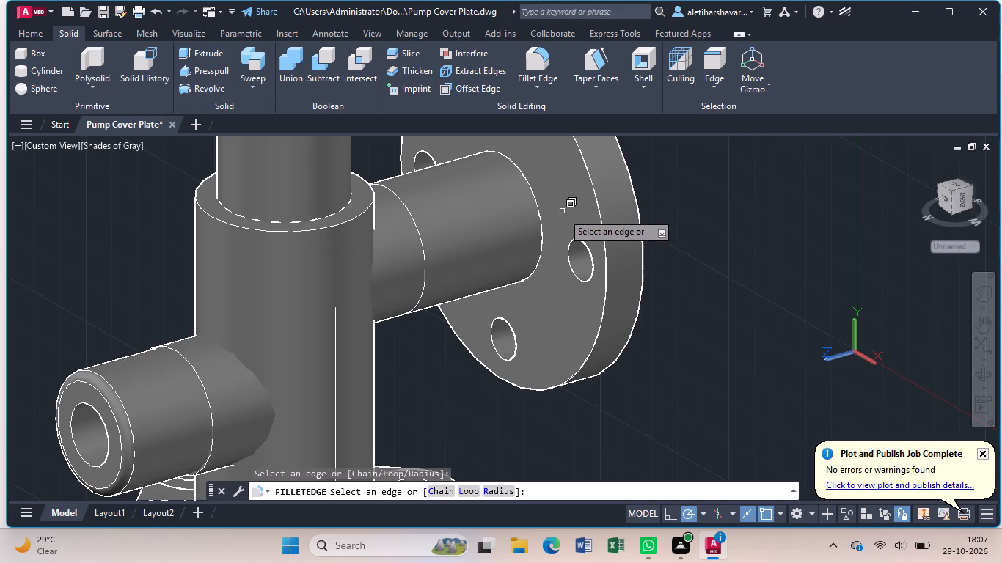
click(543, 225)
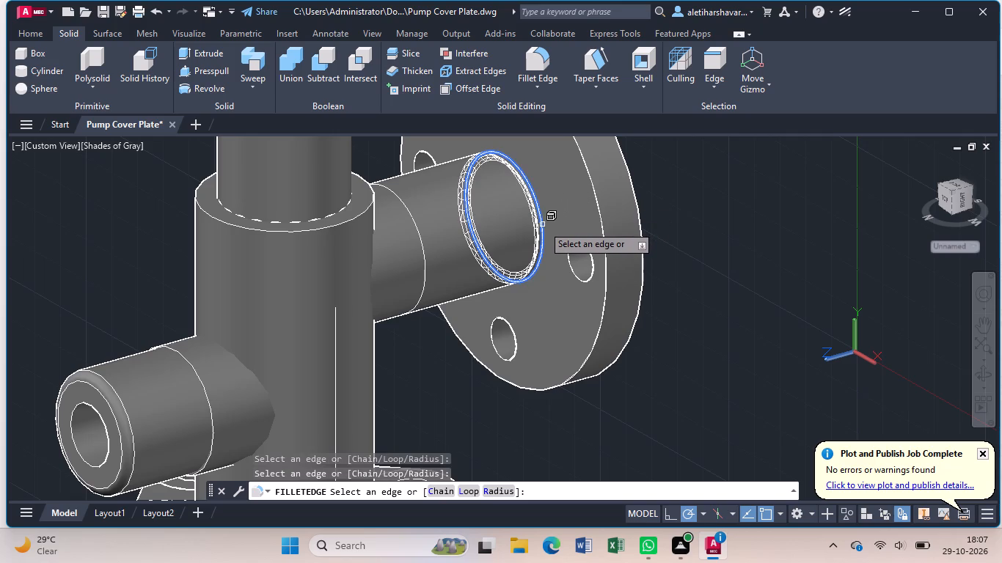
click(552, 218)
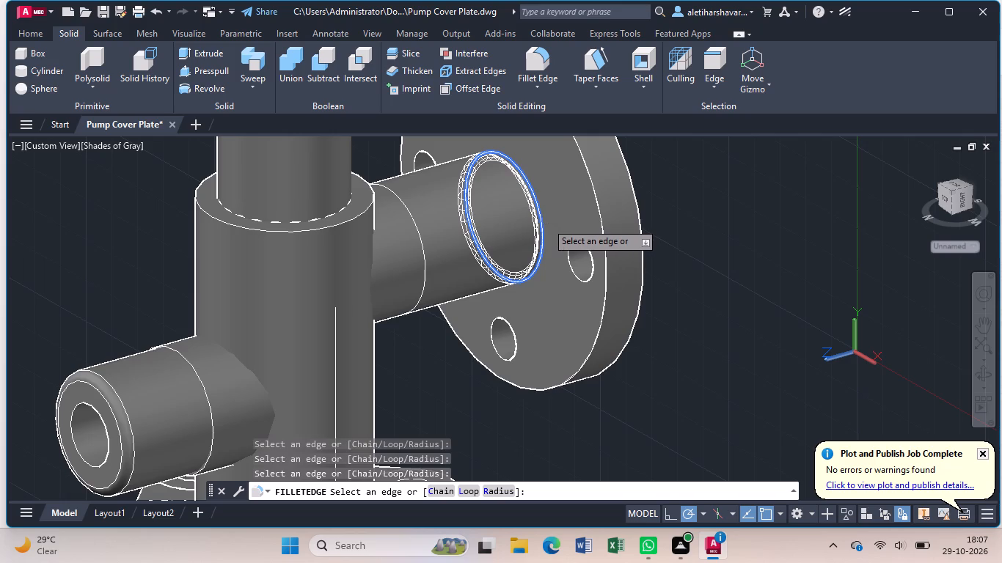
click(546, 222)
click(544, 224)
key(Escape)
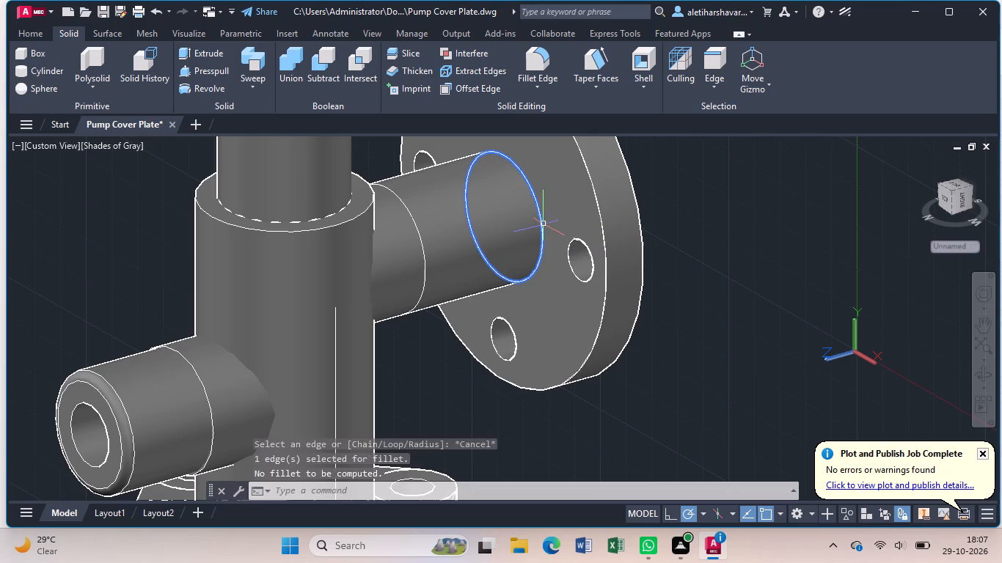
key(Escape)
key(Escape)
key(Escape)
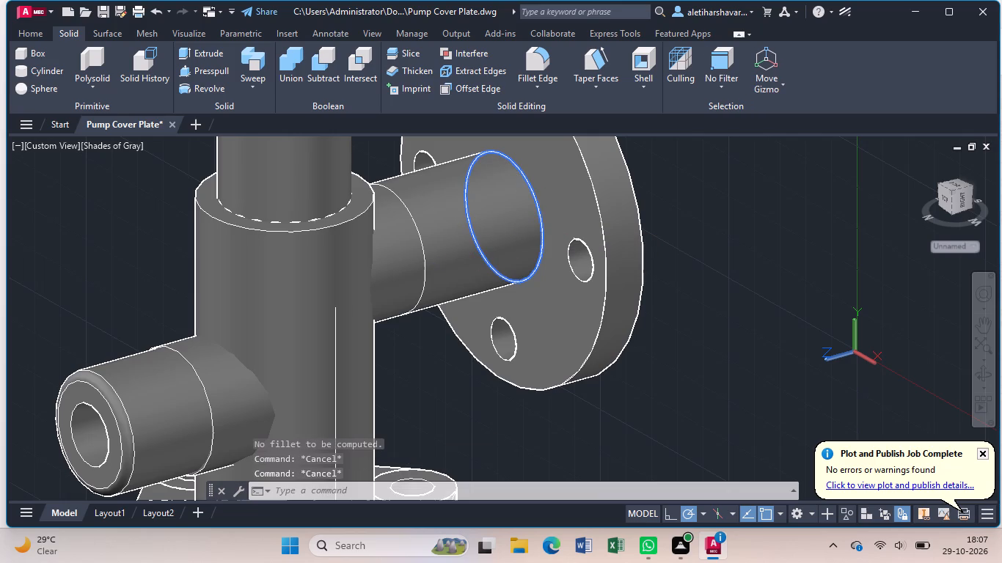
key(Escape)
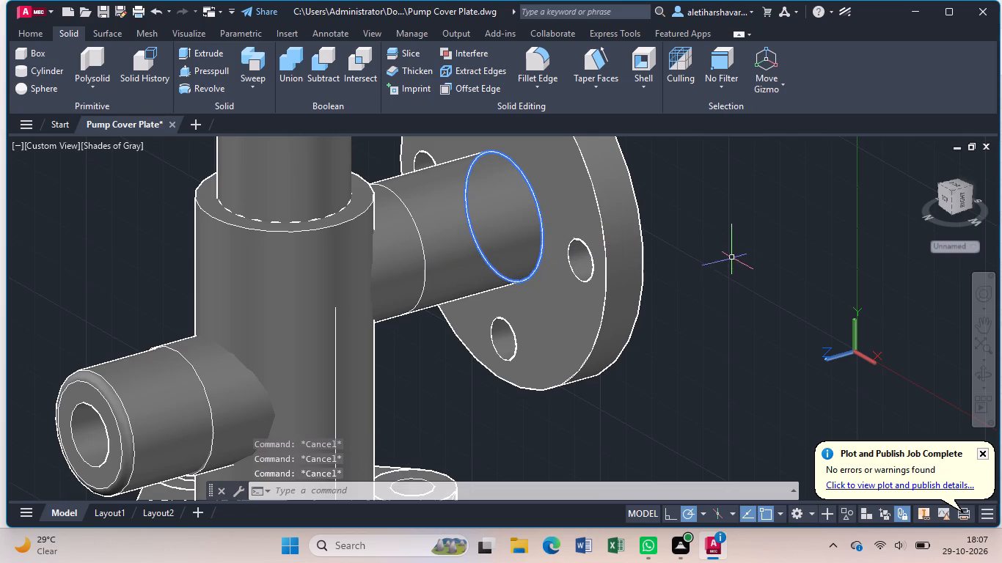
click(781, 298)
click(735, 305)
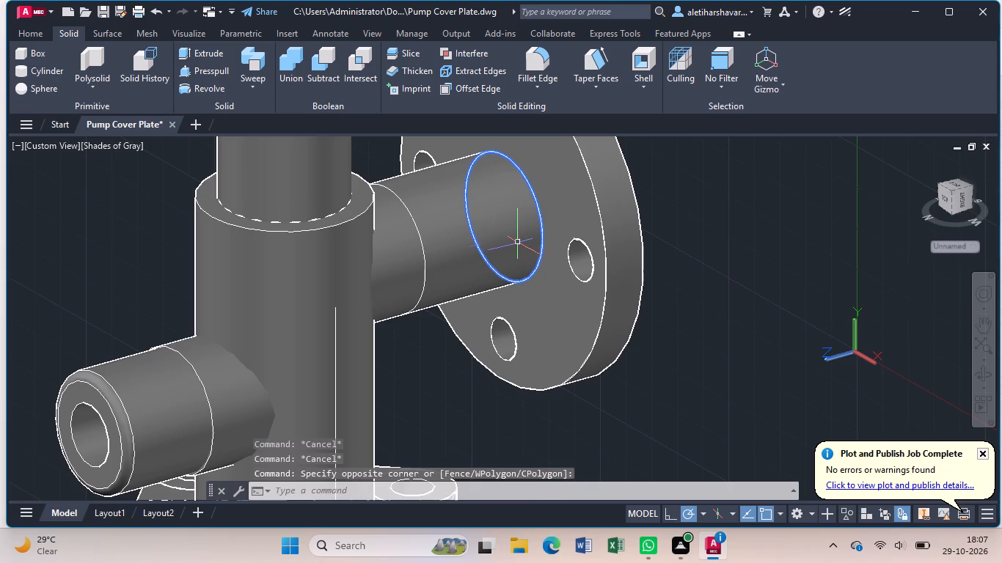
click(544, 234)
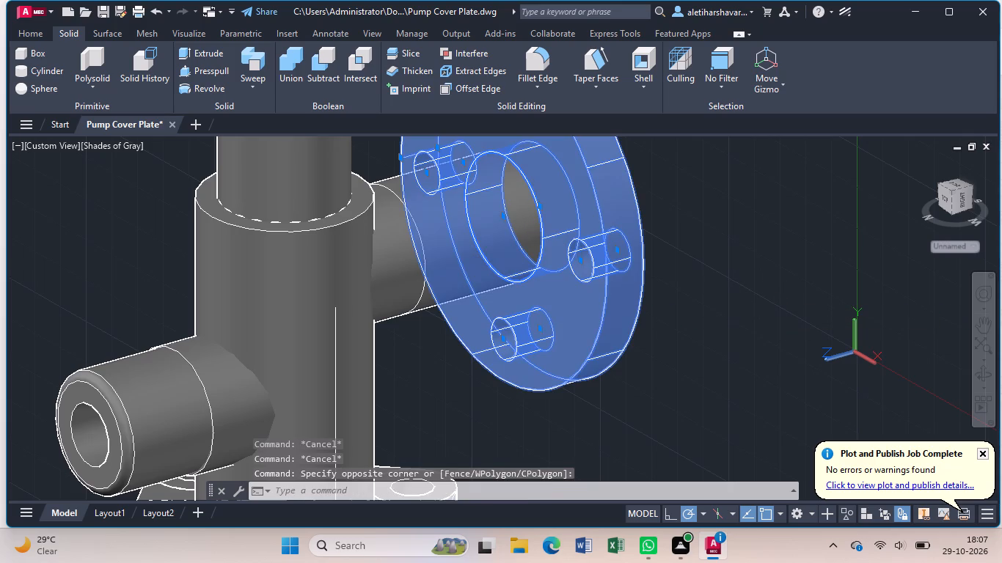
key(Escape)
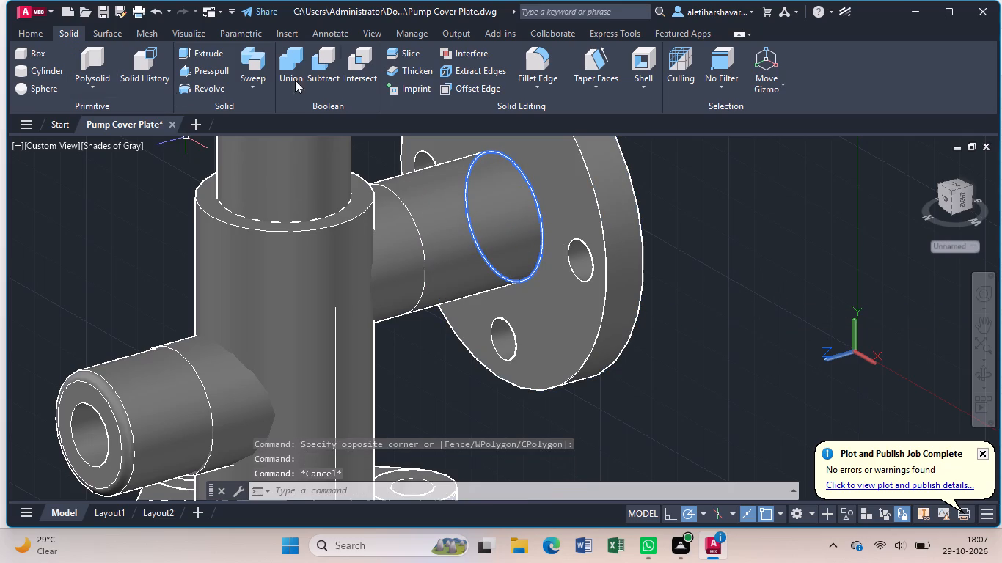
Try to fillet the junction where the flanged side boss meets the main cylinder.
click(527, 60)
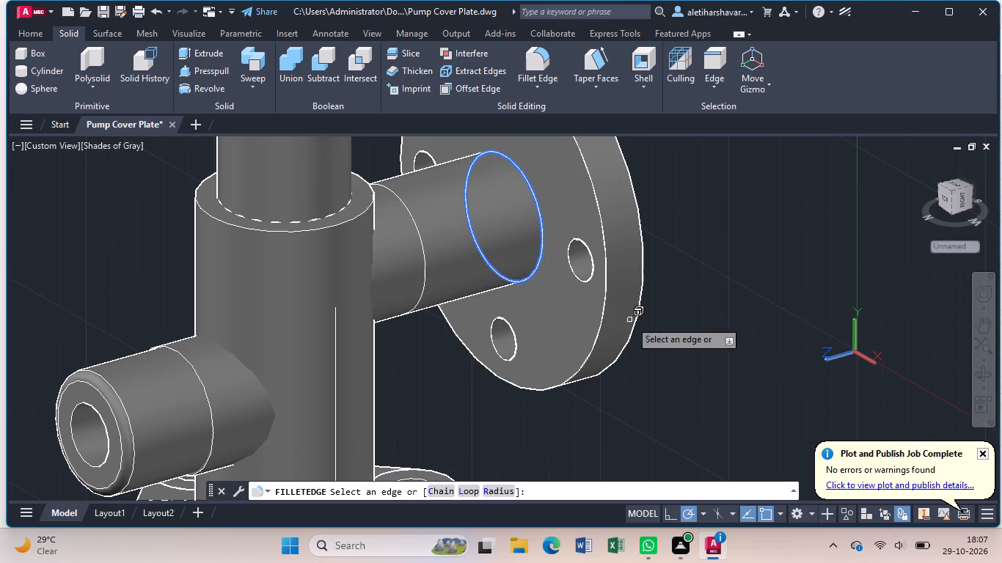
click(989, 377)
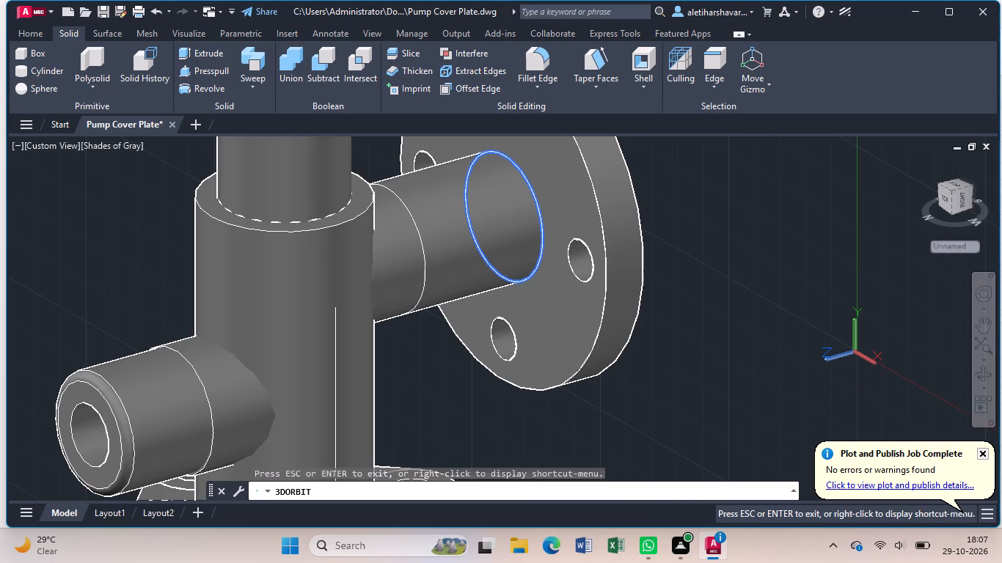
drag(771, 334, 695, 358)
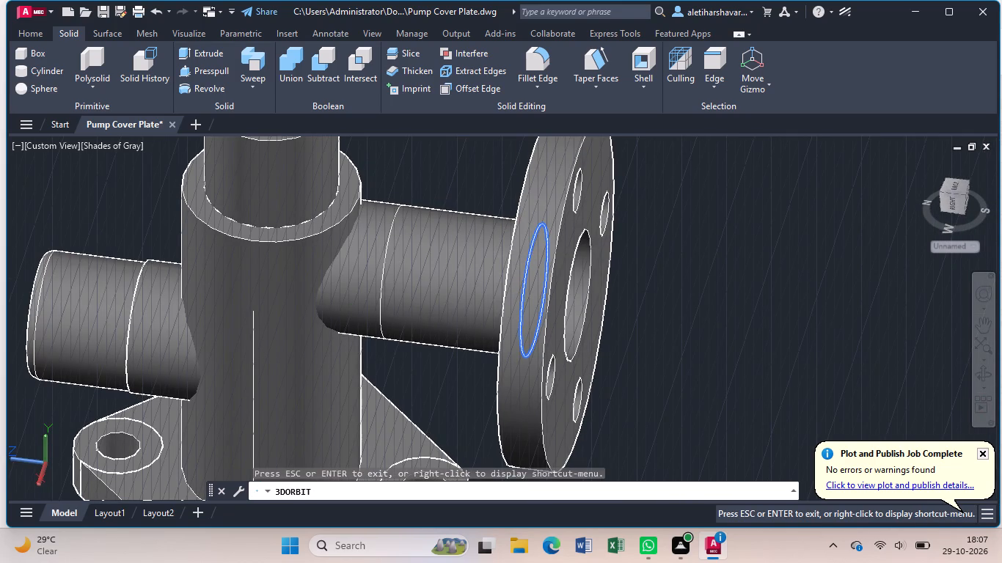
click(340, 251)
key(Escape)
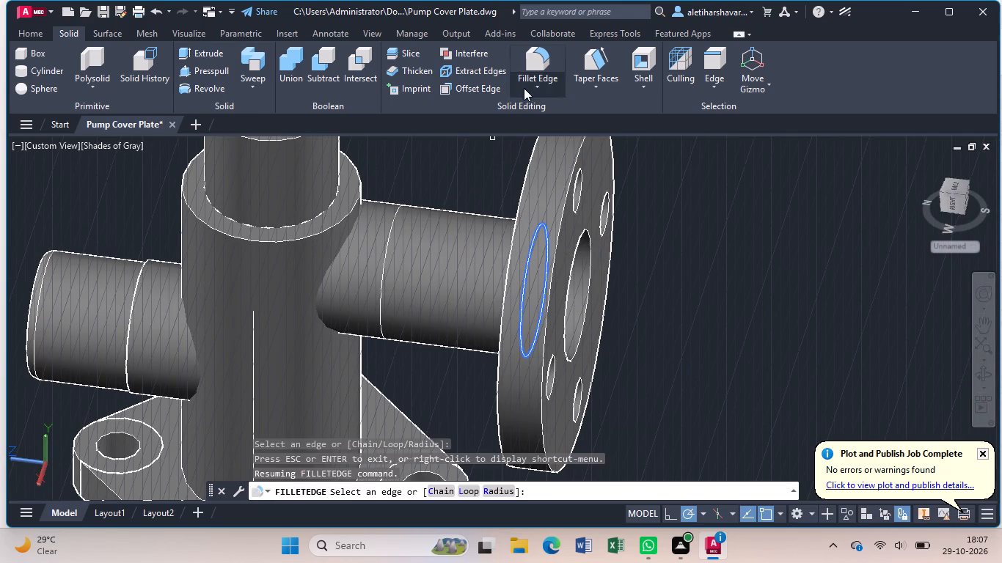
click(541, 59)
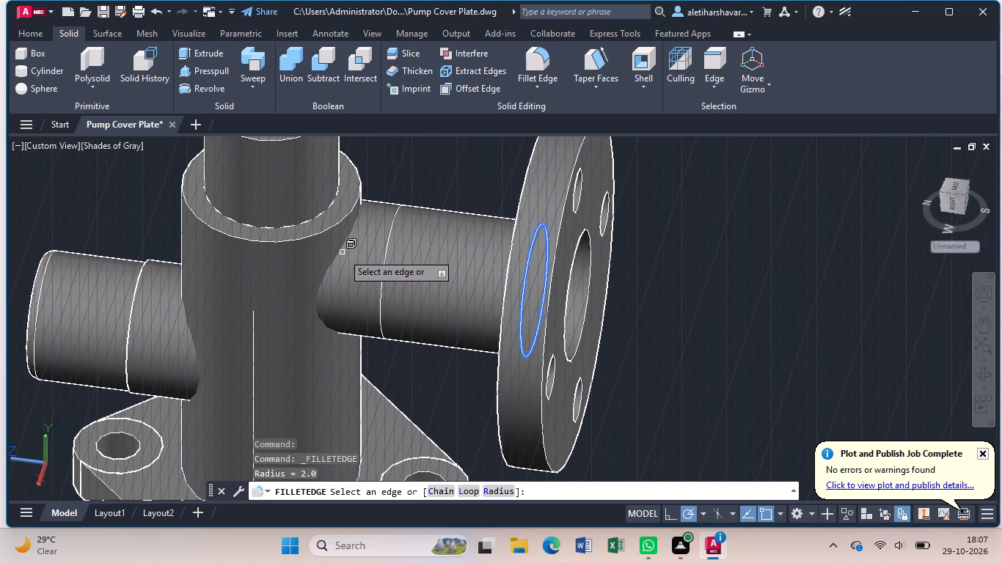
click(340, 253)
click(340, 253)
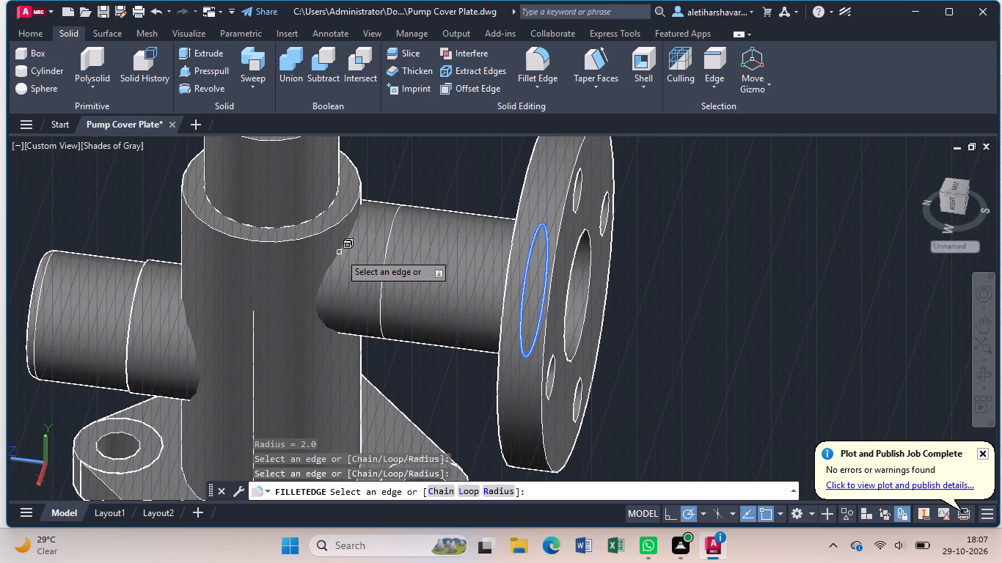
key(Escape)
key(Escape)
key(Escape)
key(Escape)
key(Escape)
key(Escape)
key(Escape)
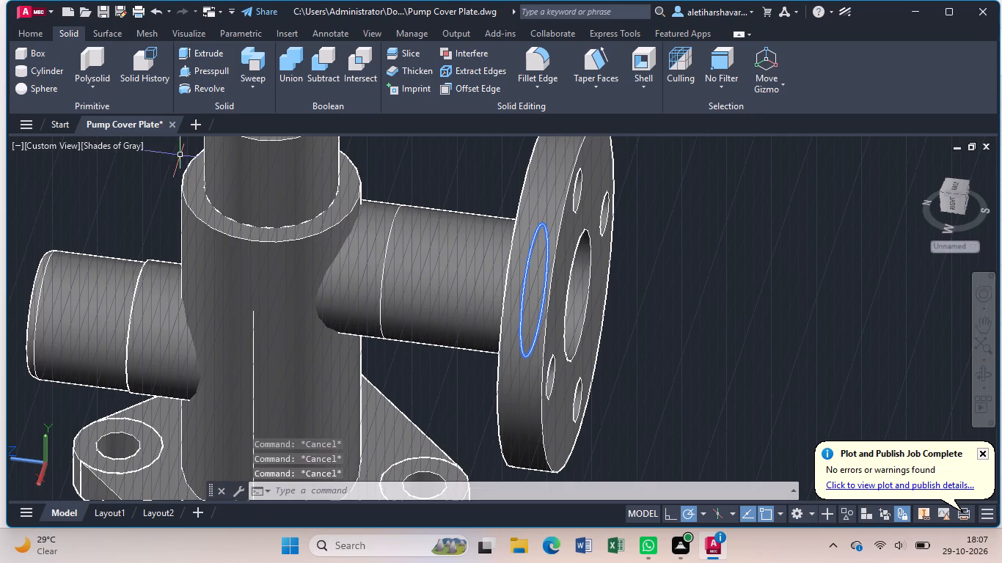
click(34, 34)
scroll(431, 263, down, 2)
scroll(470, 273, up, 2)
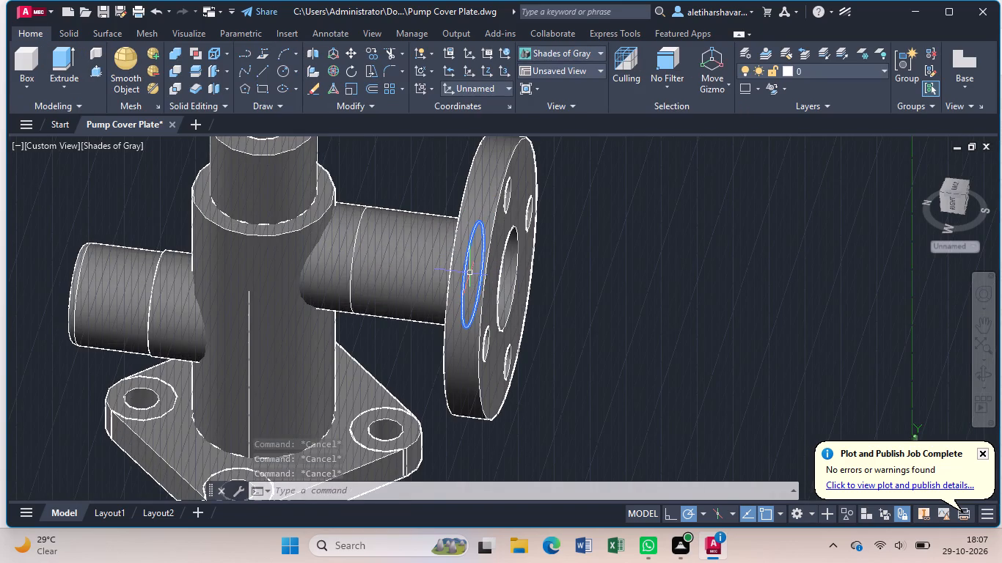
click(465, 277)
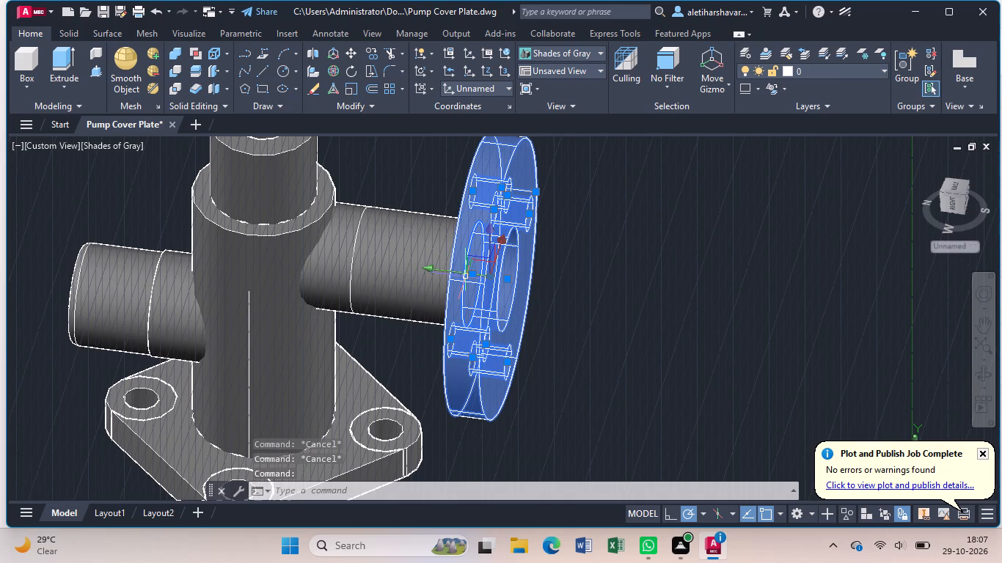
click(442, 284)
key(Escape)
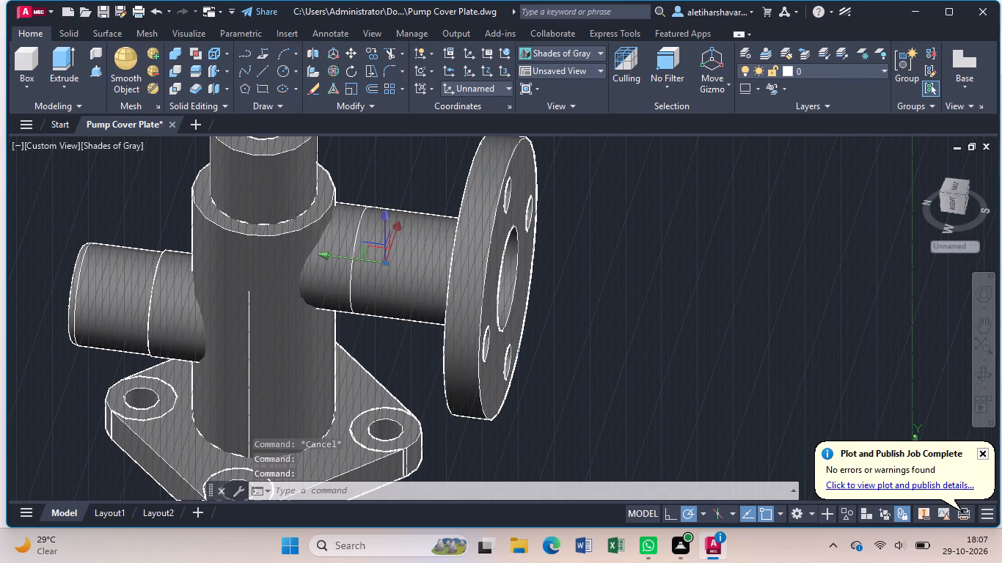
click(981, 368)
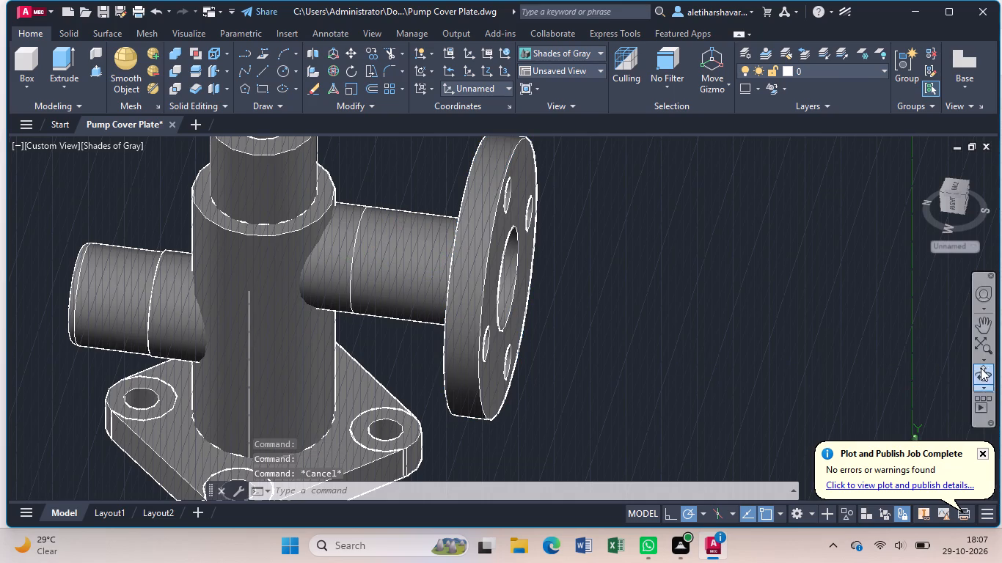
Fillet the outer top edge of the narrow upper cylinder with a radius of 2.
drag(672, 377, 759, 375)
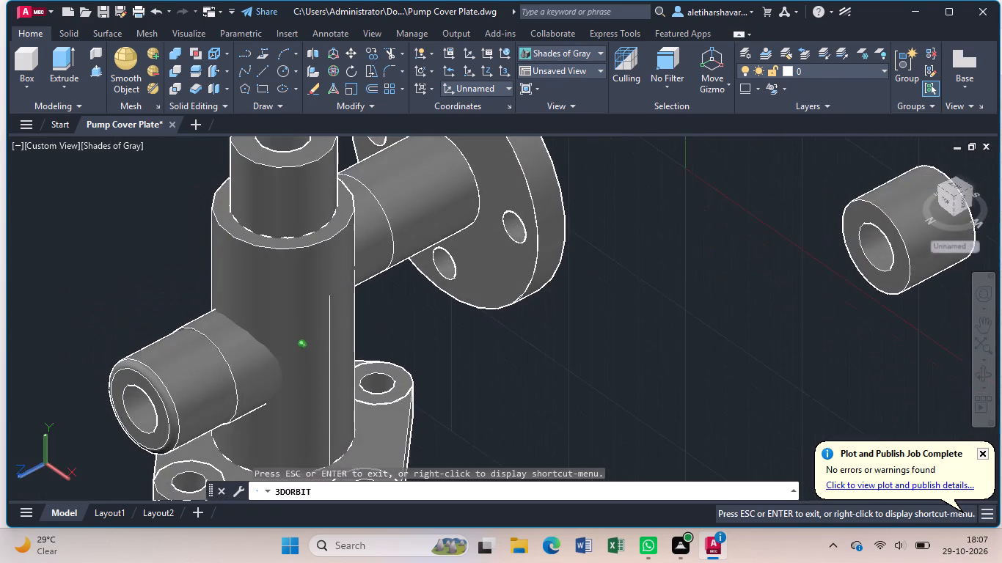
drag(759, 375, 707, 391)
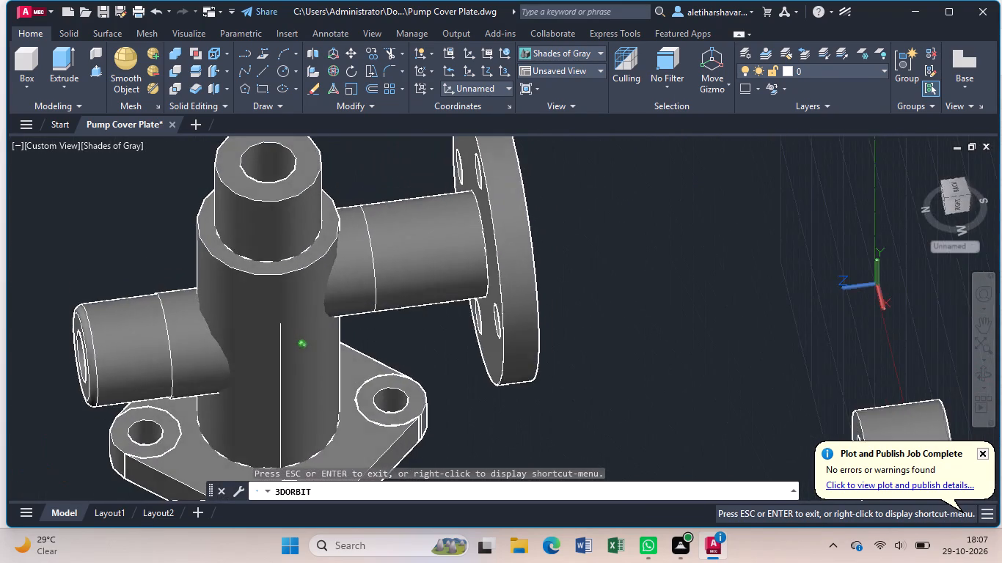
drag(707, 391, 491, 364)
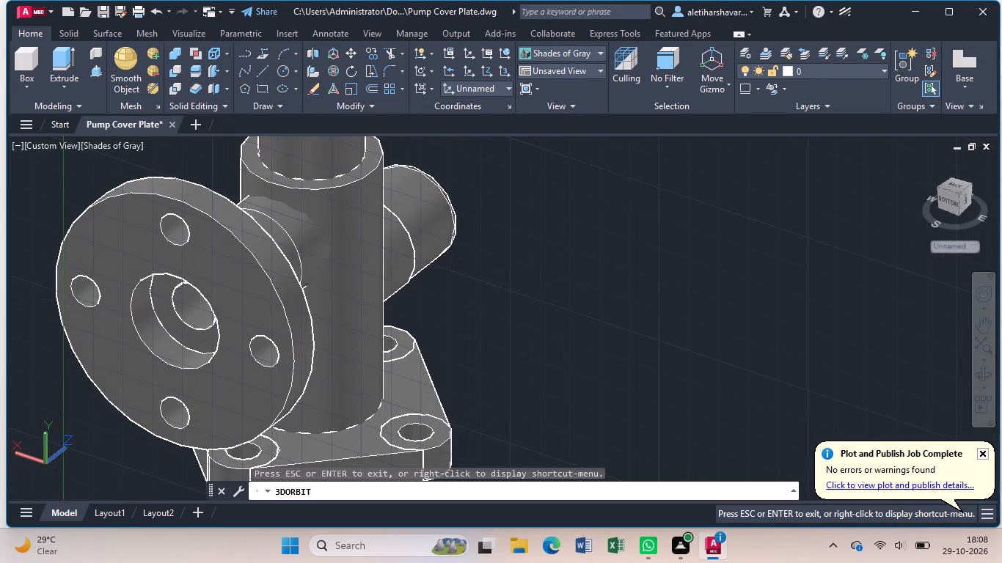
middle_drag(519, 371, 505, 466)
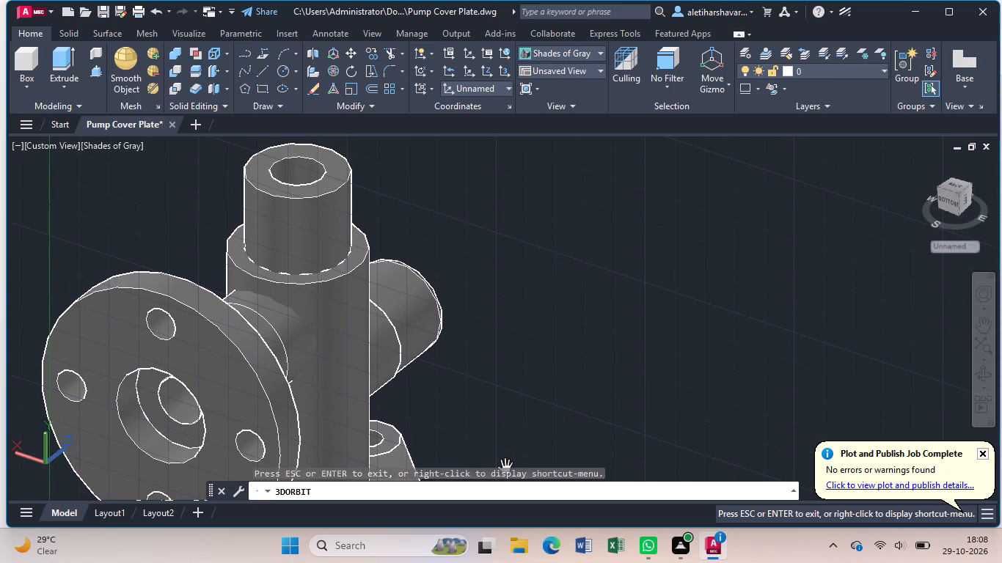
click(78, 32)
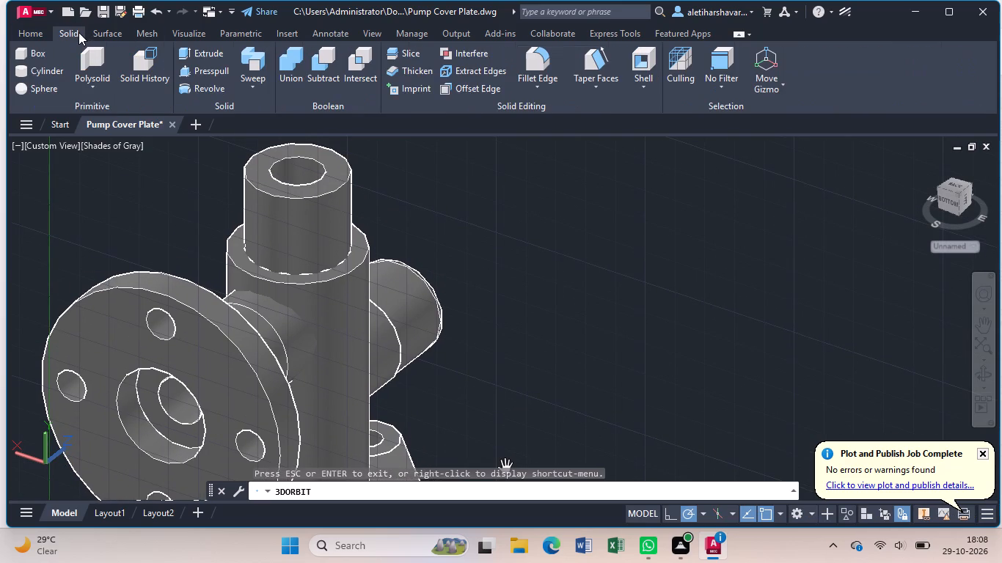
click(532, 62)
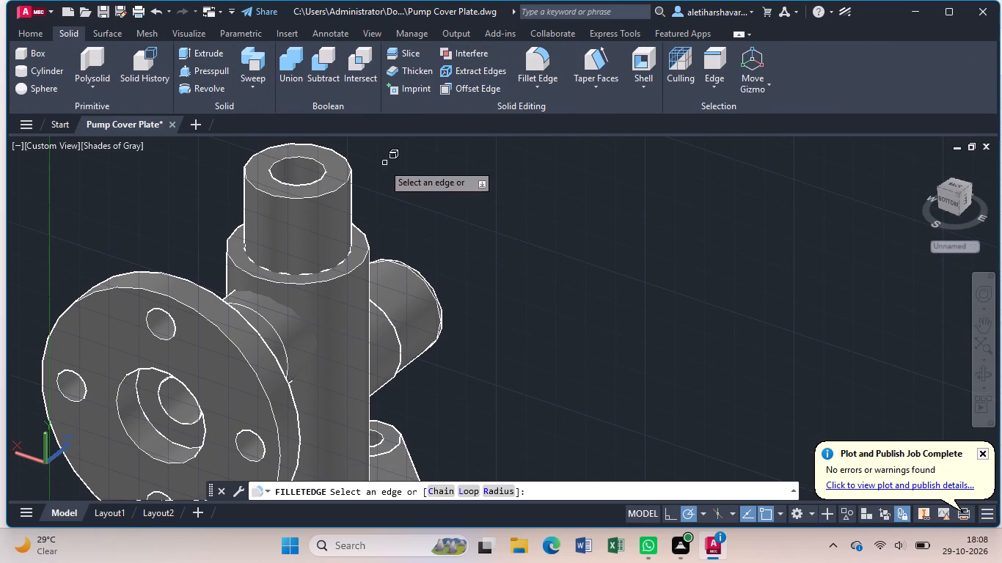
click(341, 190)
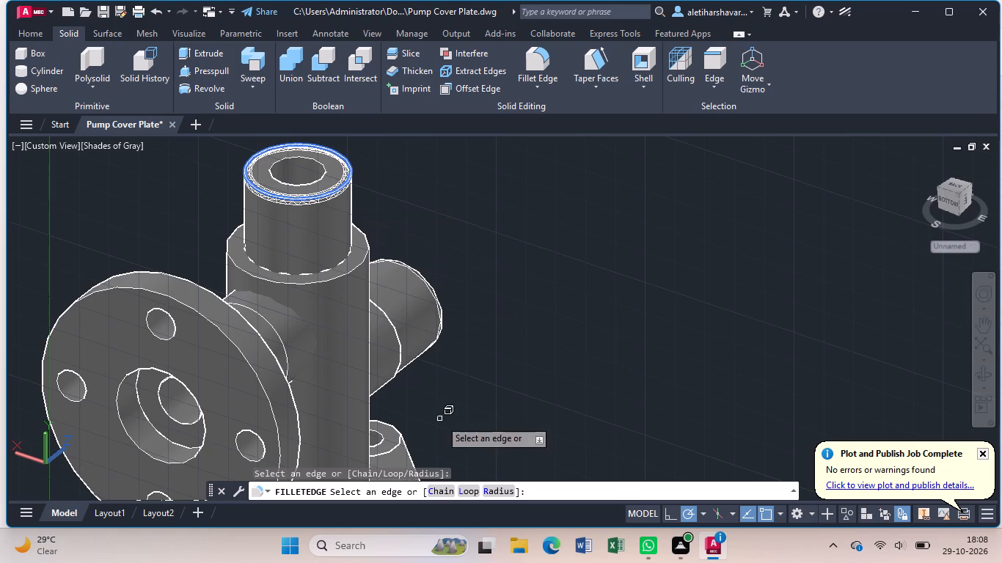
click(505, 488)
key(2)
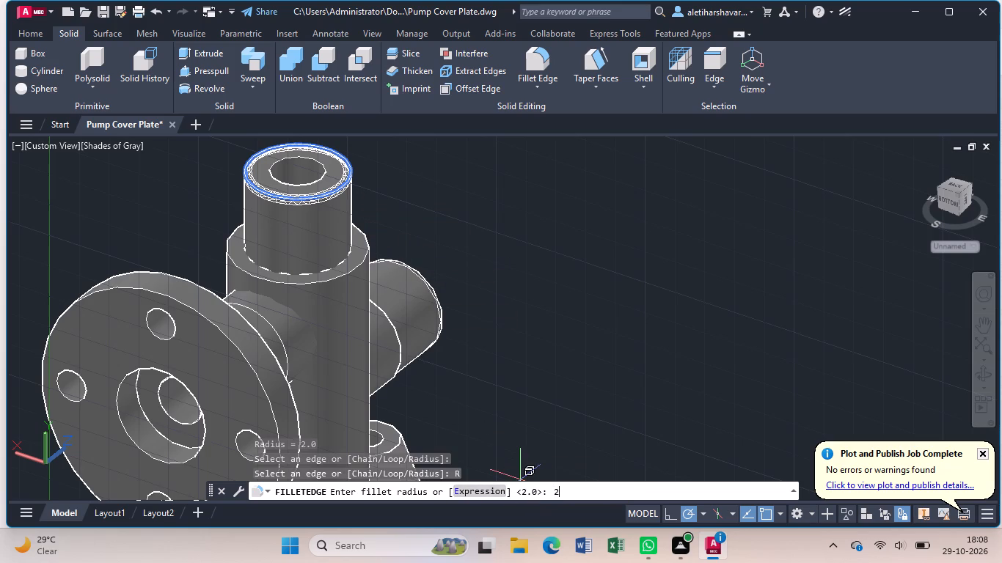
key(Return)
key(Return)
key(Return)
Fillet the outer top edge of the wider main cylinder, at the step below the narrow cylinder, with a radius of 2.
key(Return)
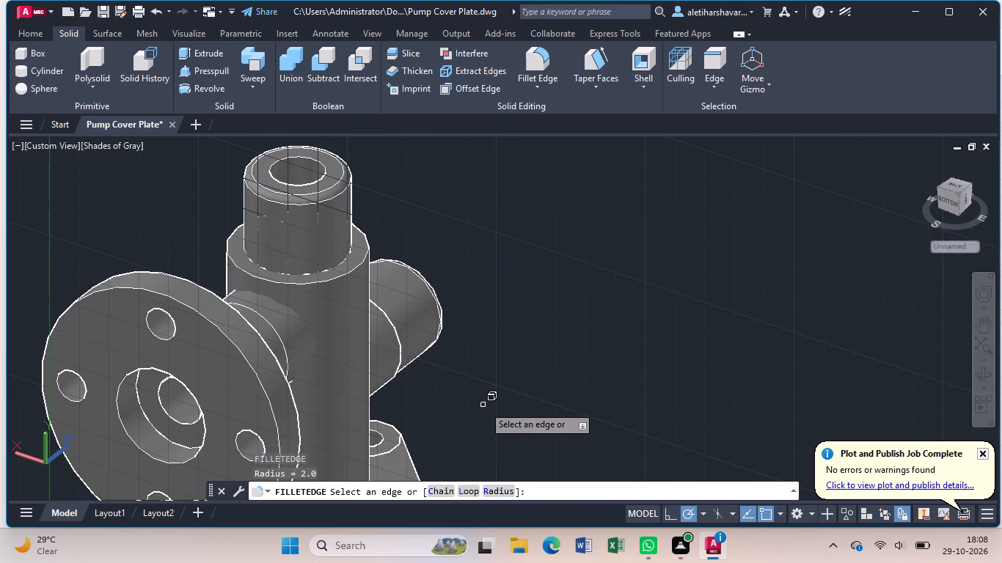
click(356, 269)
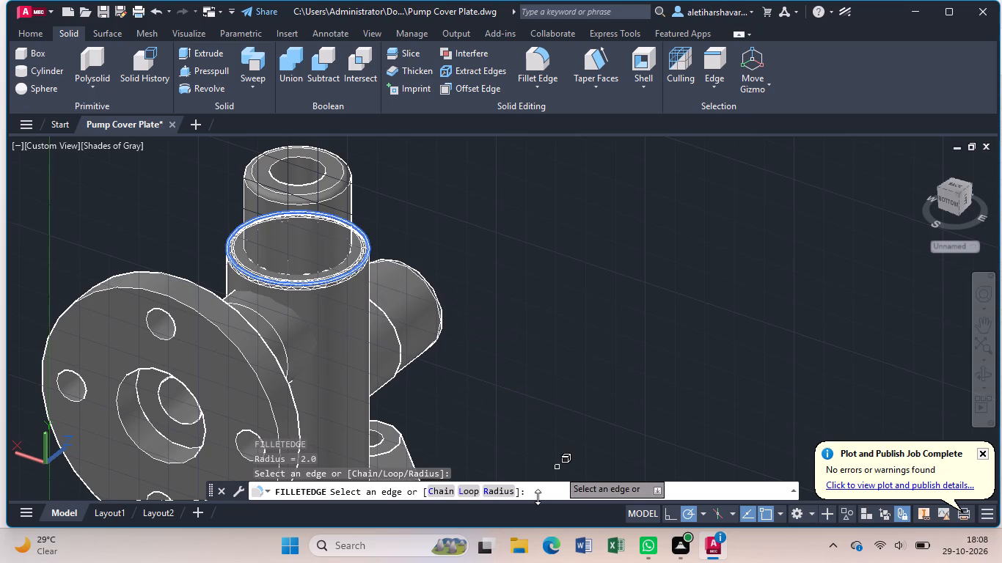
click(505, 491)
key(3)
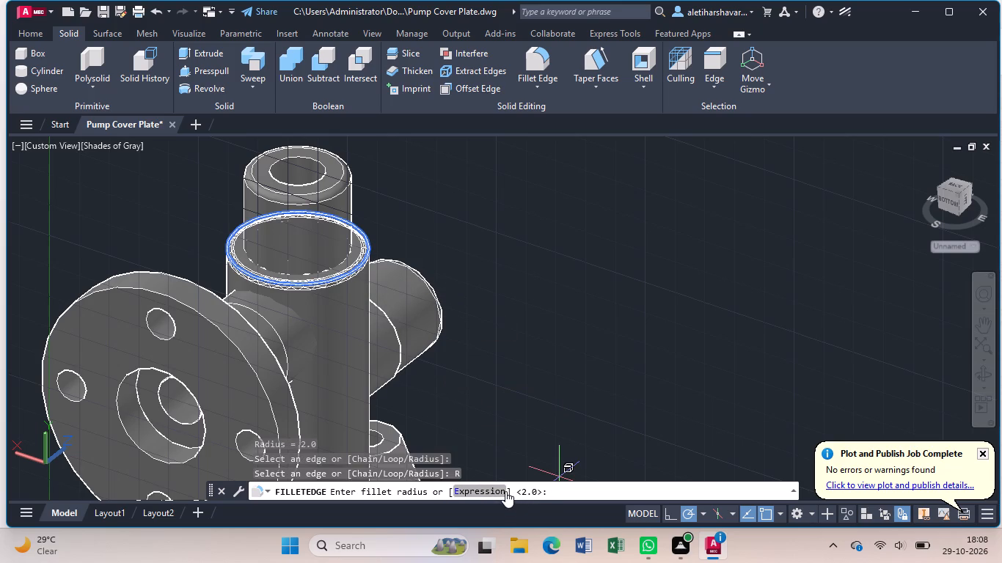
key(BackSpace)
key(2)
key(Return)
key(Return)
key(Return)
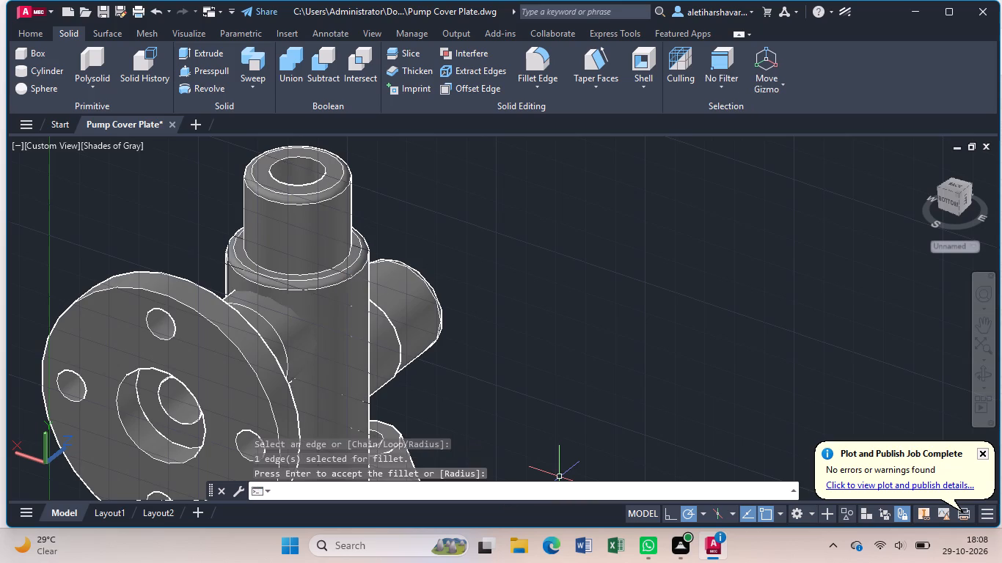
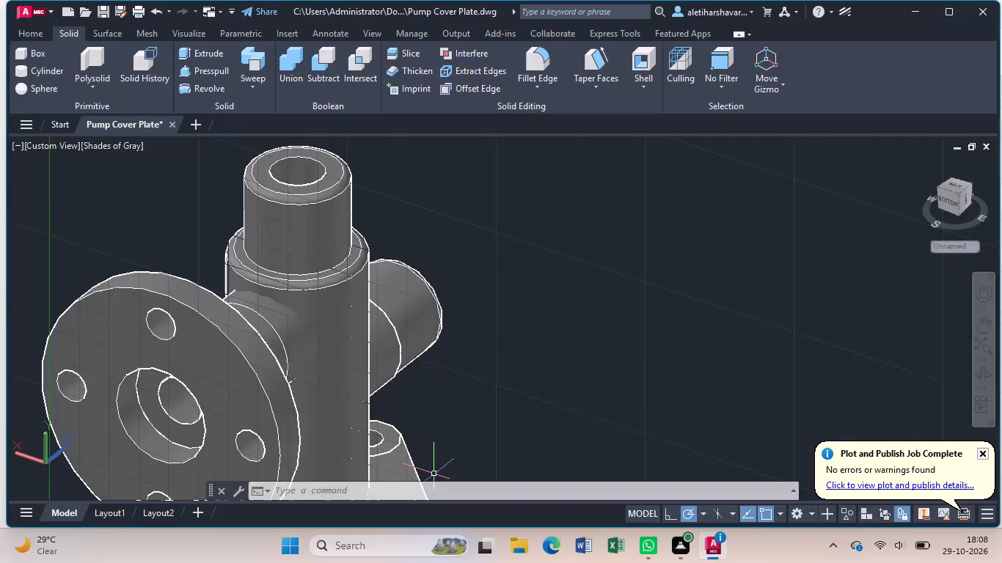
Examine the model from the side, from the filleted upper cylinder down to the side boss and base plate.
click(993, 380)
drag(858, 376, 744, 370)
scroll(742, 369, down, 2)
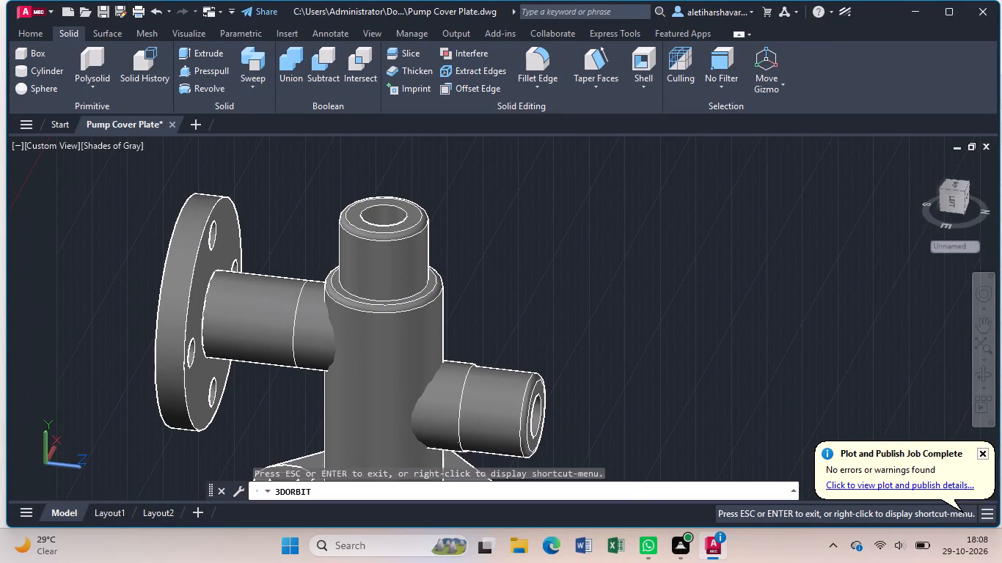
middle_drag(742, 369, 724, 209)
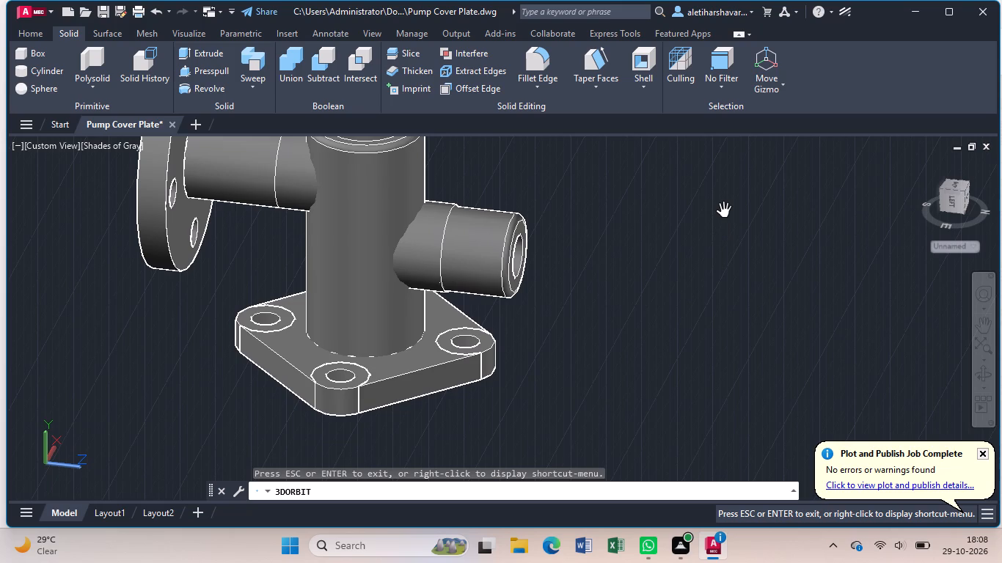
key(Escape)
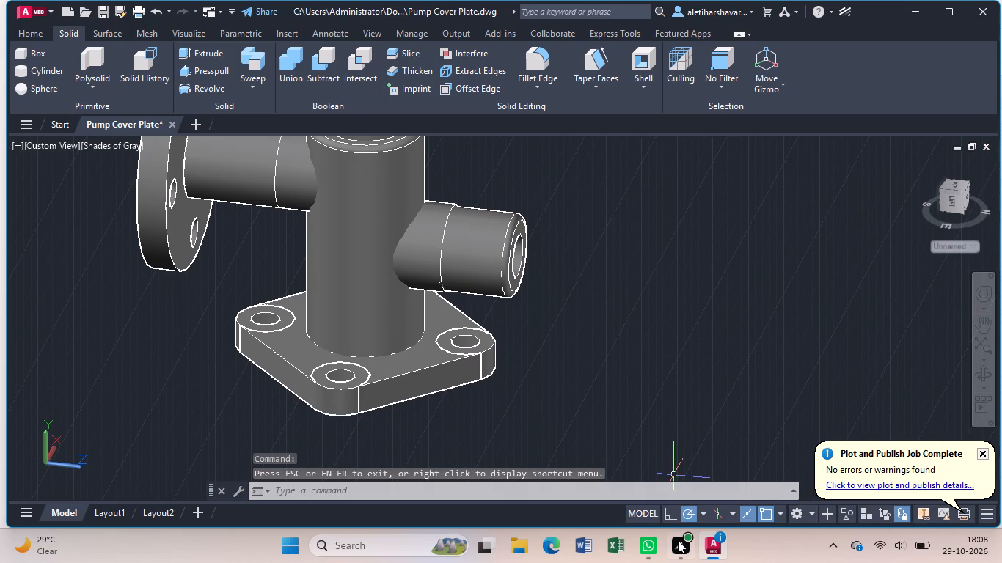
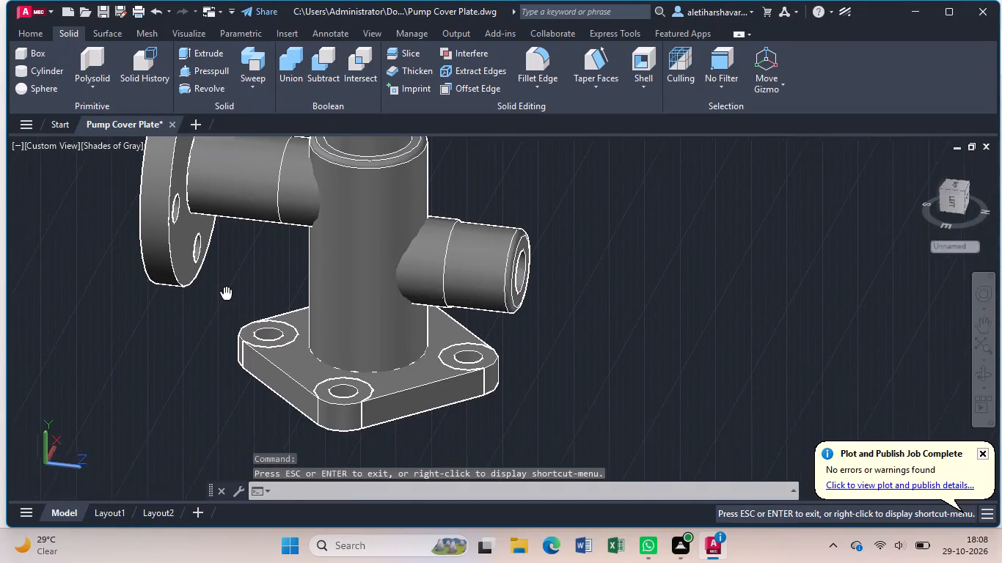
Delete the leftover detached cylinder and the two concentric circles beside the pump cover model.
scroll(230, 306, down, 1)
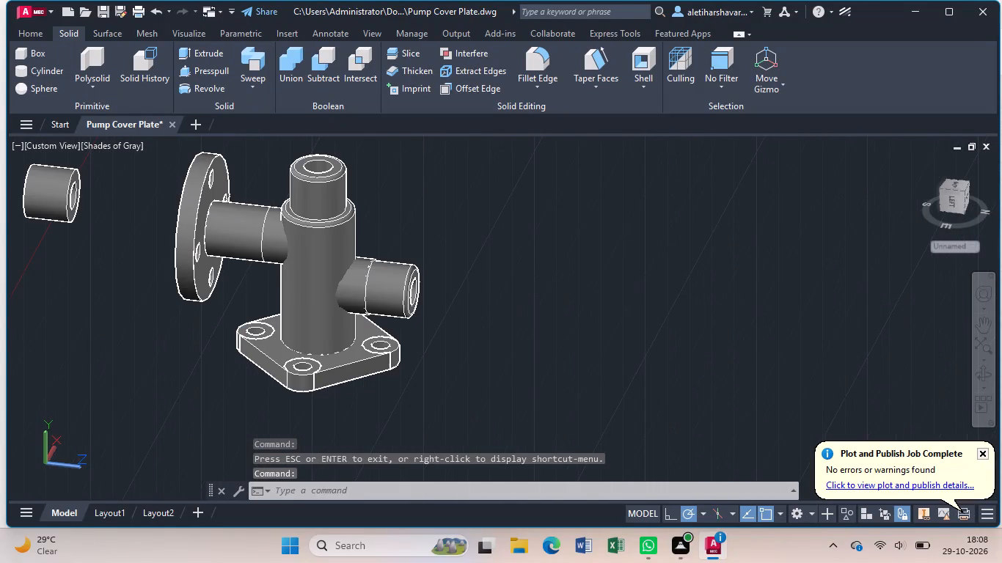
click(52, 209)
key(Delete)
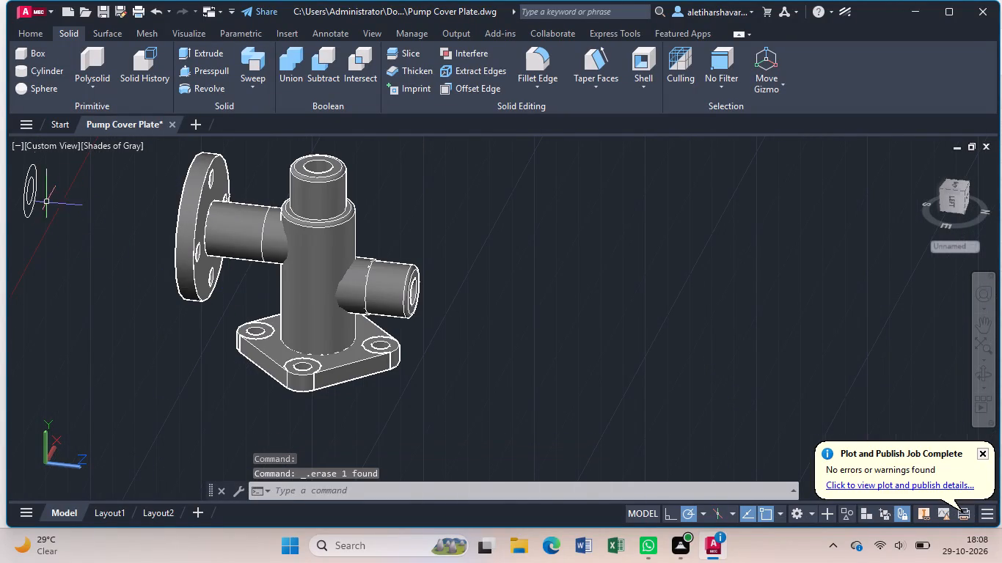
click(29, 177)
key(Delete)
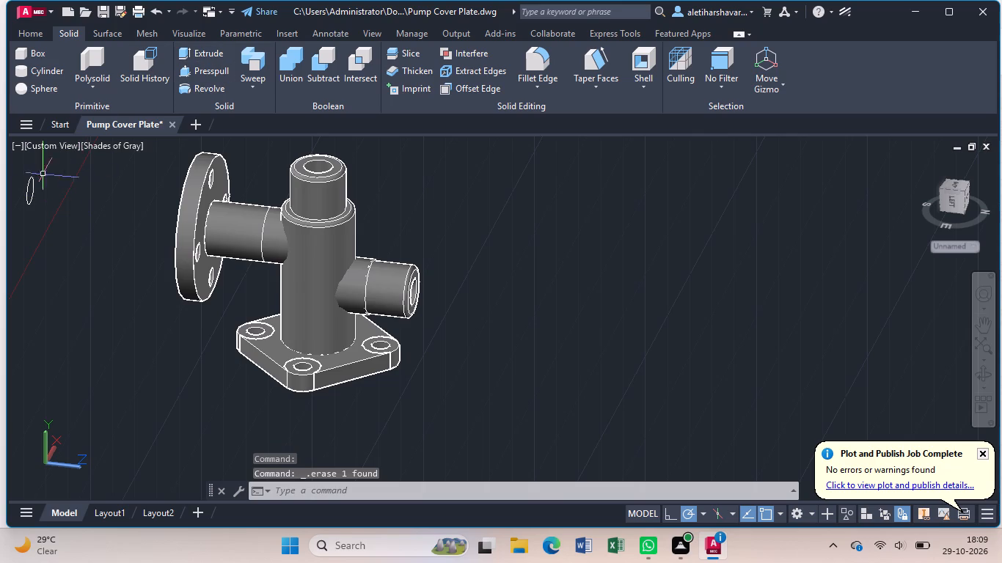
click(29, 186)
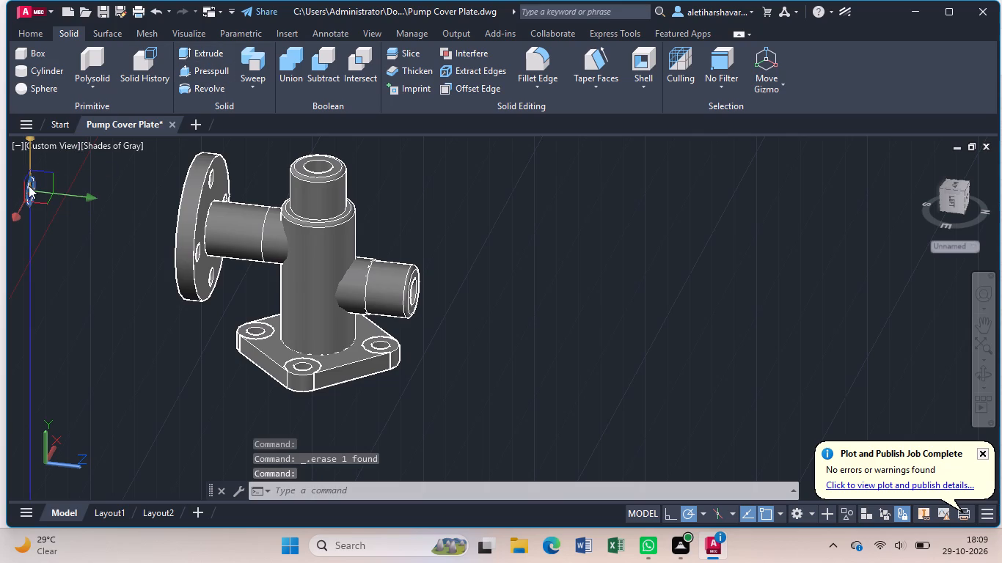
key(Delete)
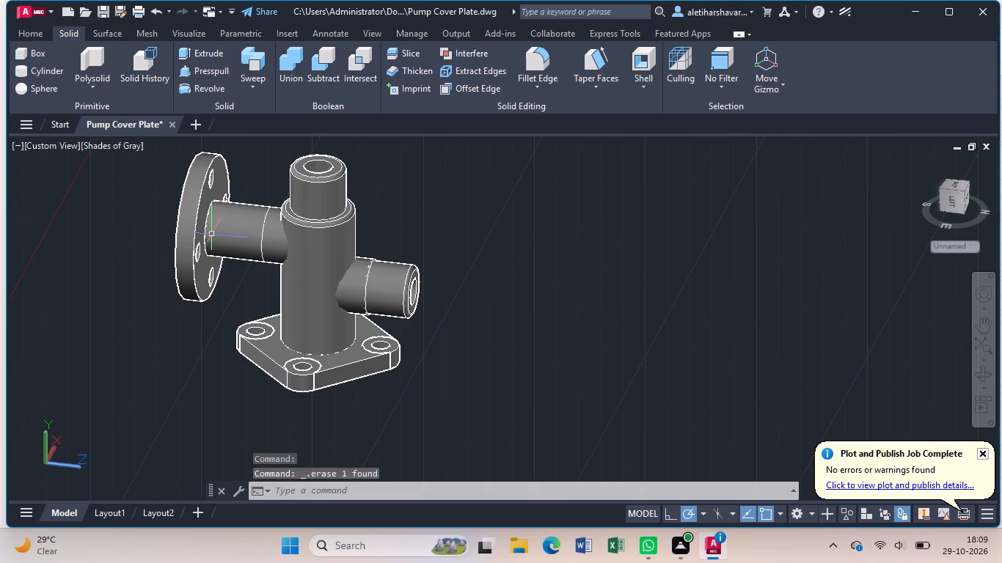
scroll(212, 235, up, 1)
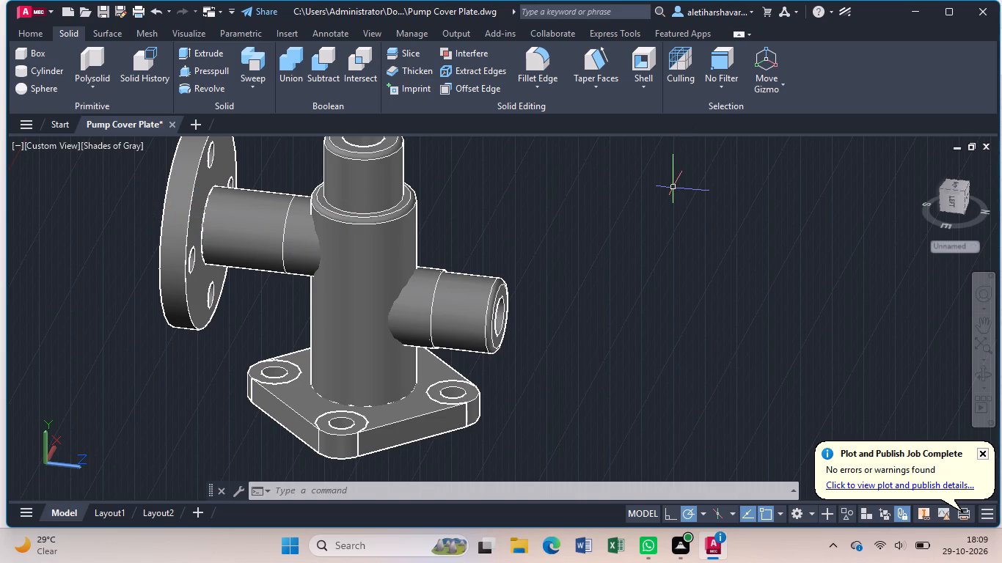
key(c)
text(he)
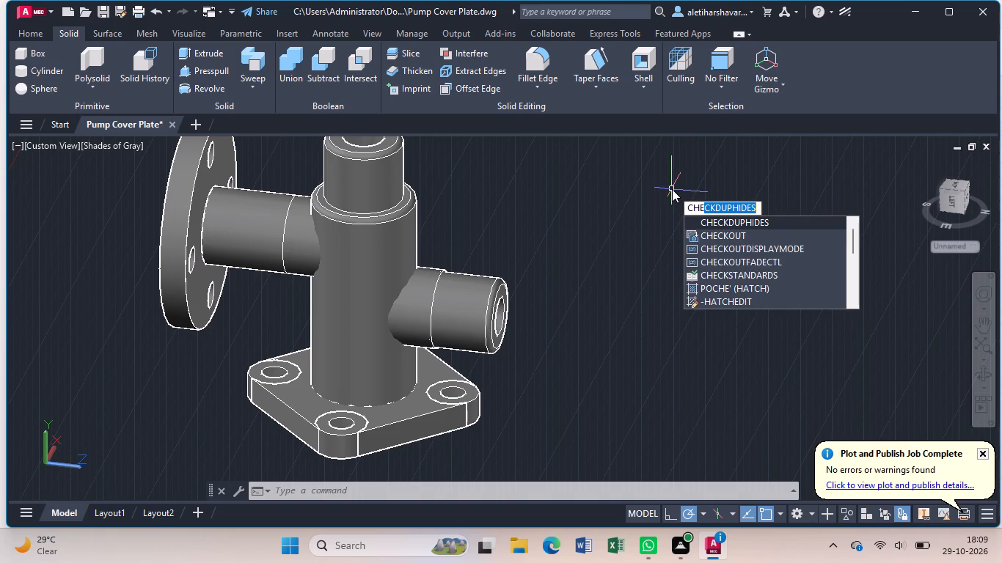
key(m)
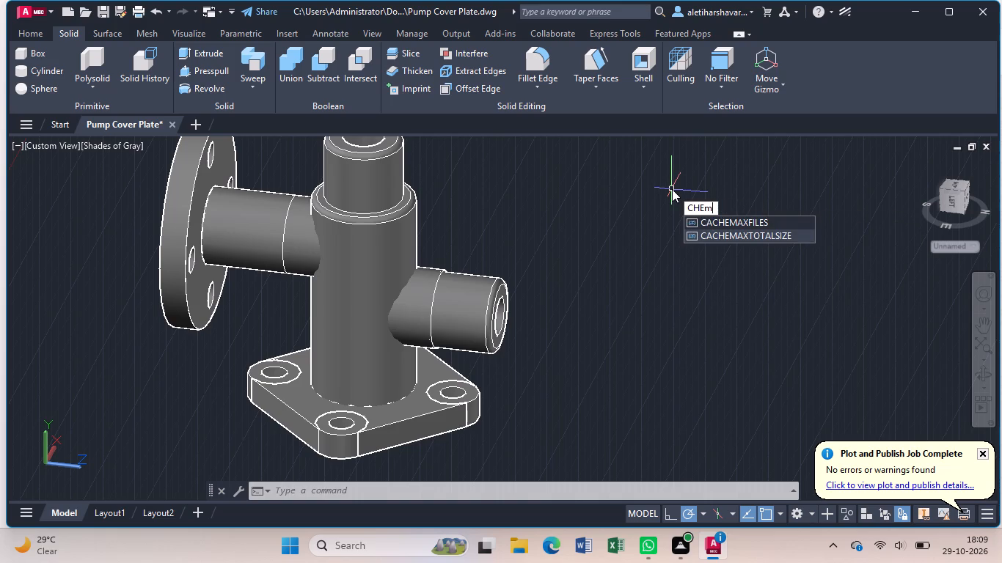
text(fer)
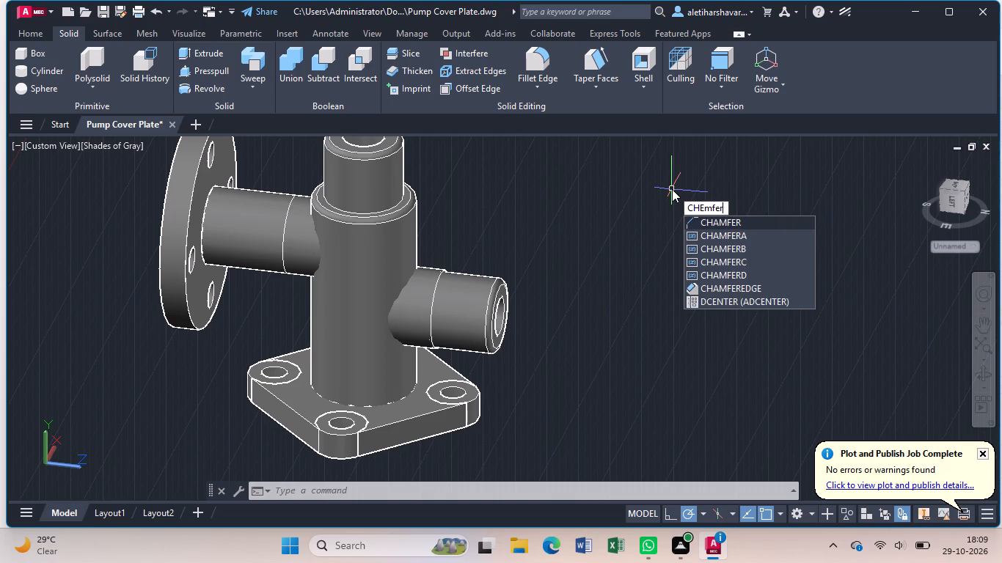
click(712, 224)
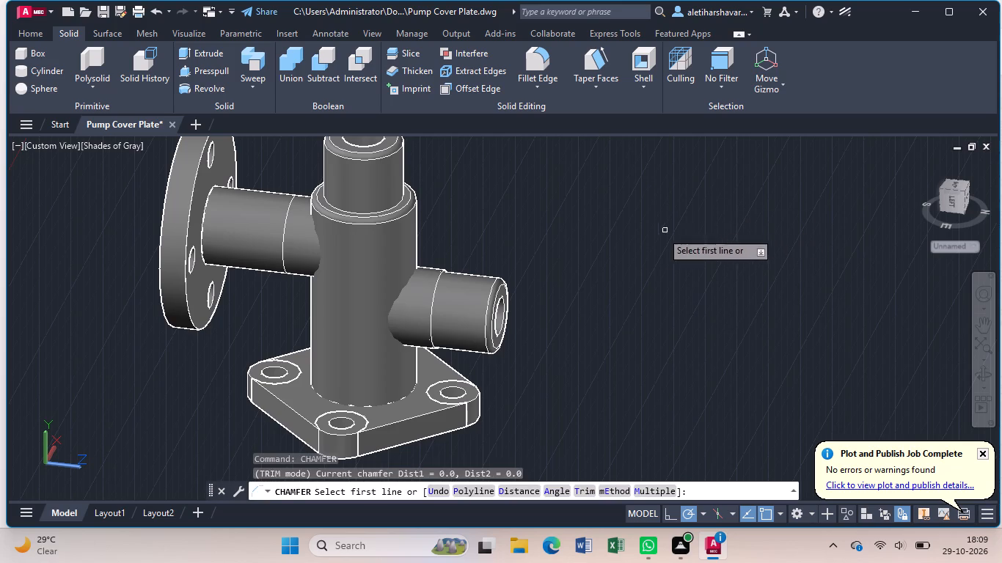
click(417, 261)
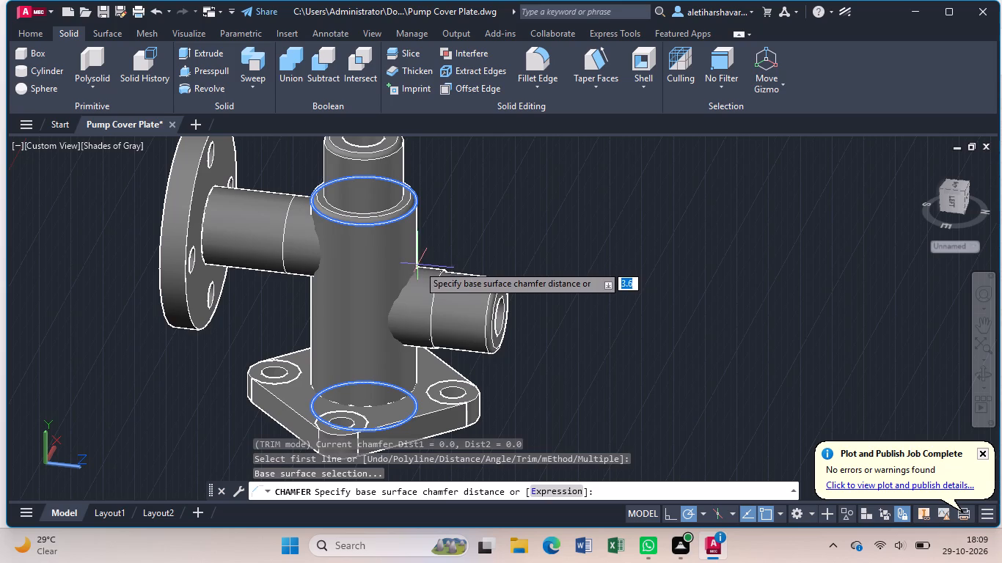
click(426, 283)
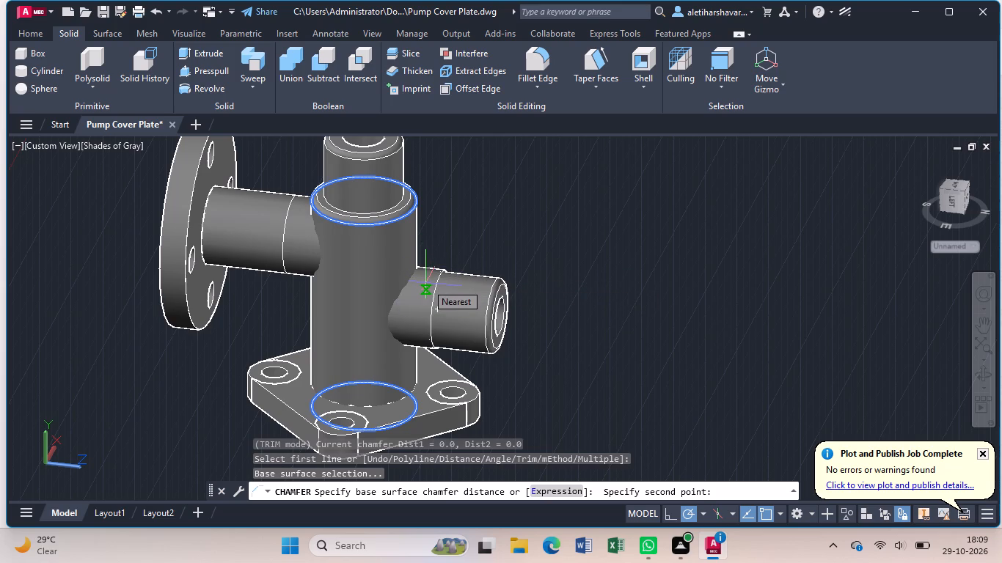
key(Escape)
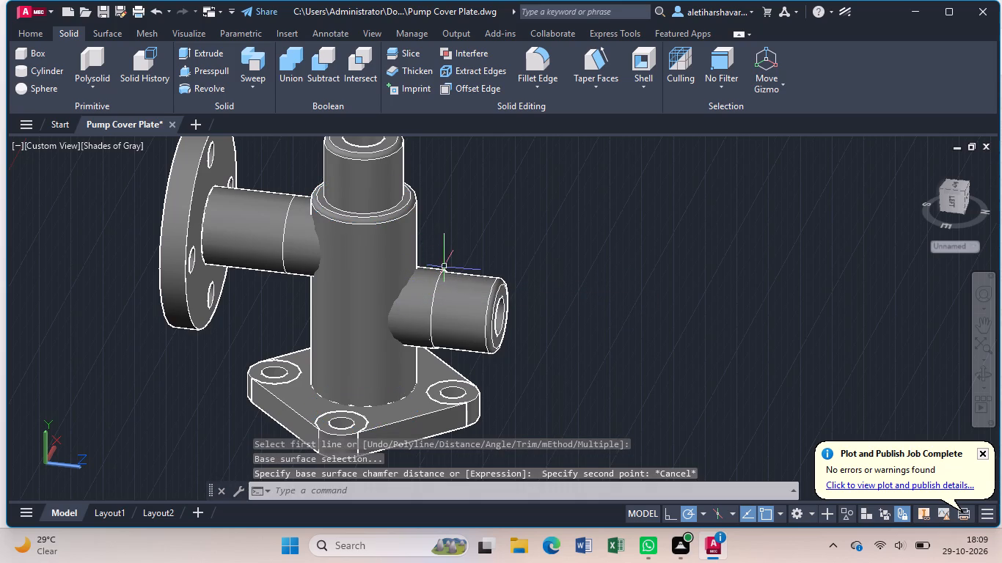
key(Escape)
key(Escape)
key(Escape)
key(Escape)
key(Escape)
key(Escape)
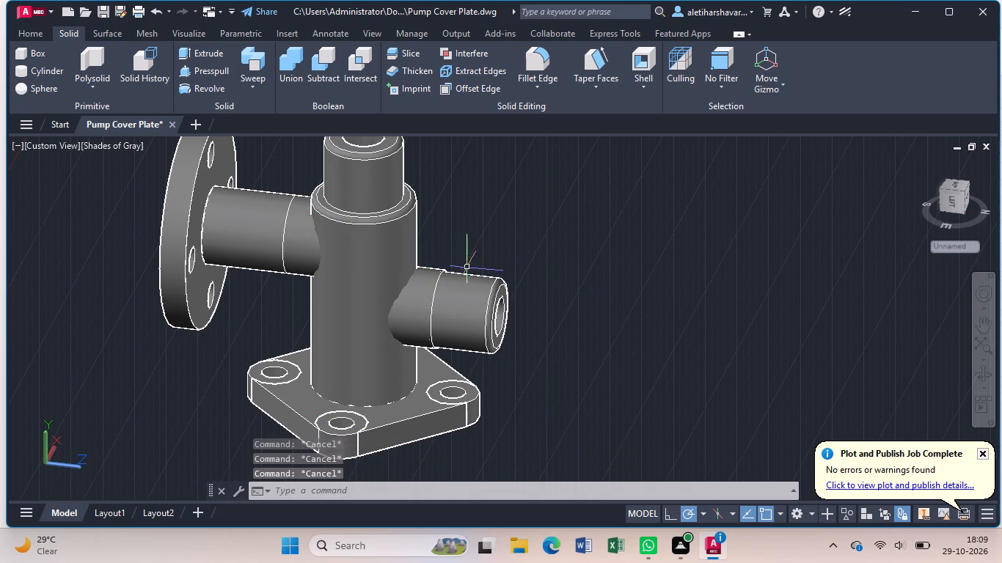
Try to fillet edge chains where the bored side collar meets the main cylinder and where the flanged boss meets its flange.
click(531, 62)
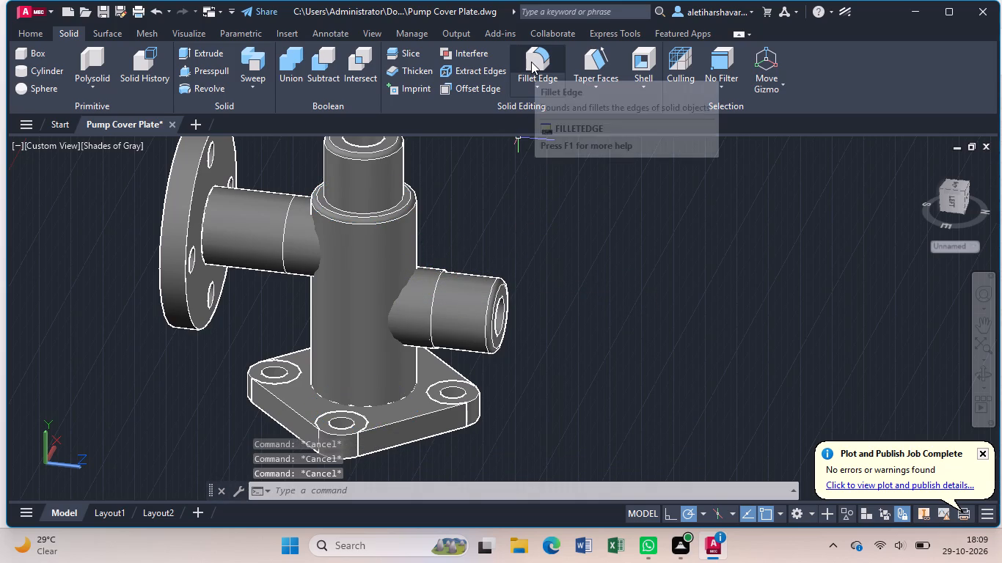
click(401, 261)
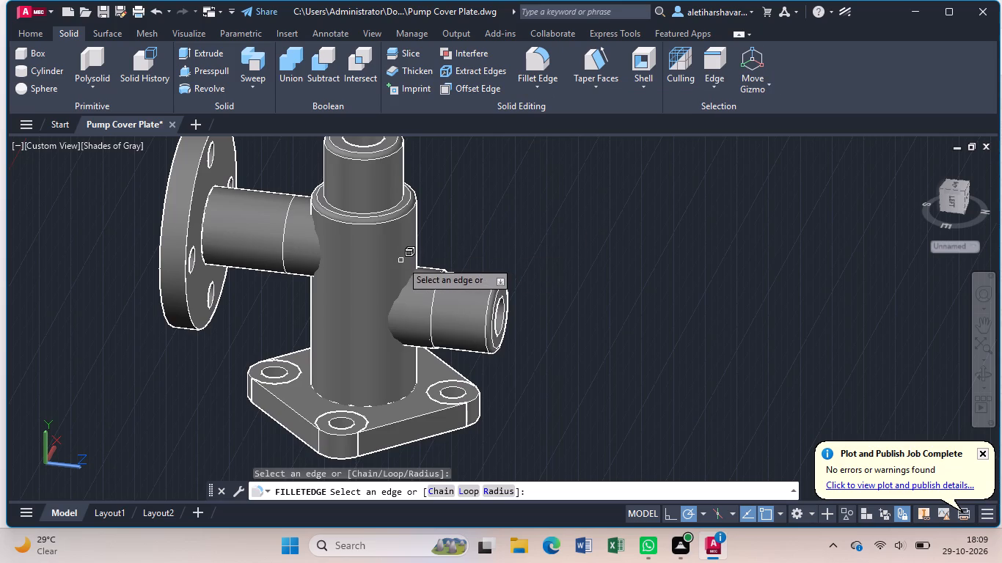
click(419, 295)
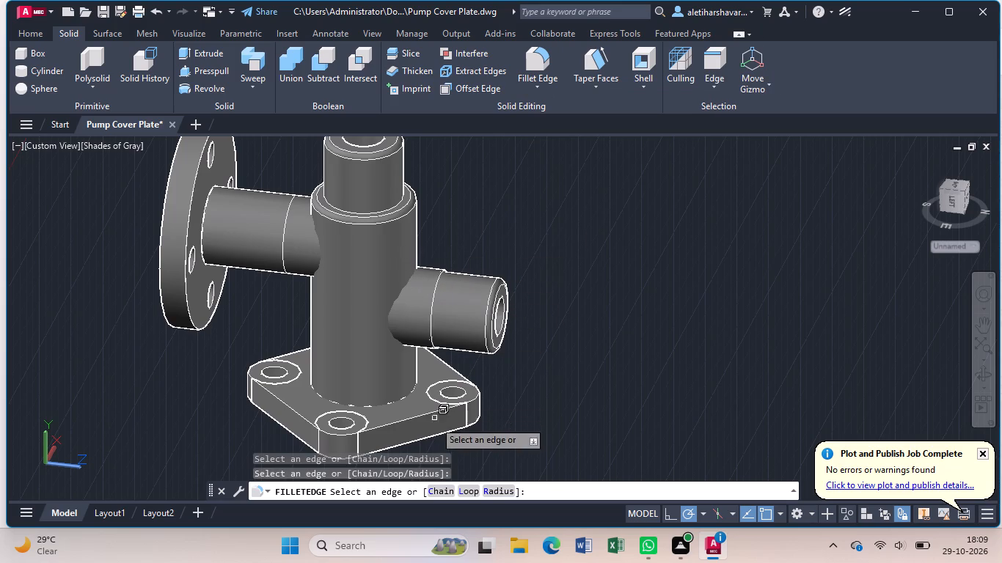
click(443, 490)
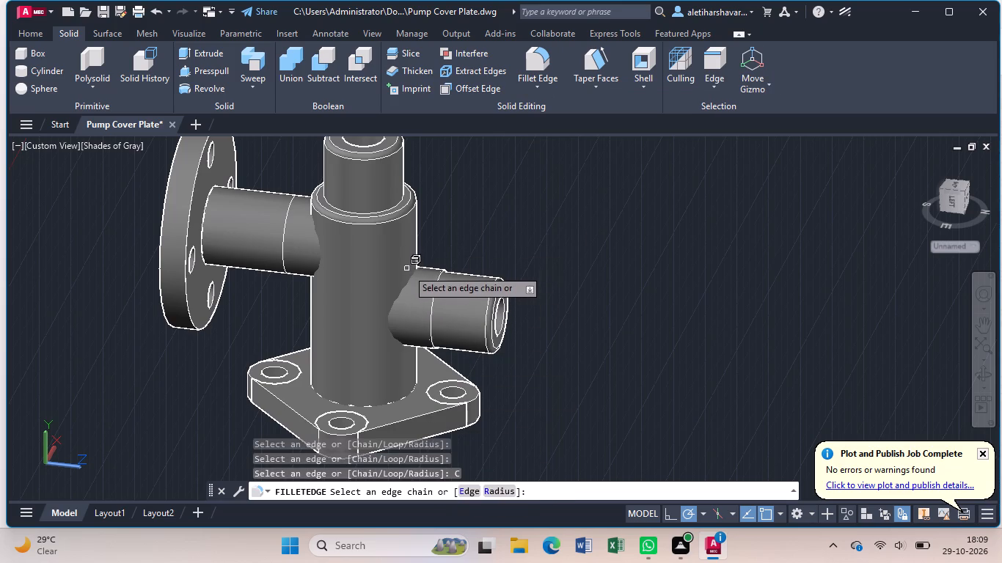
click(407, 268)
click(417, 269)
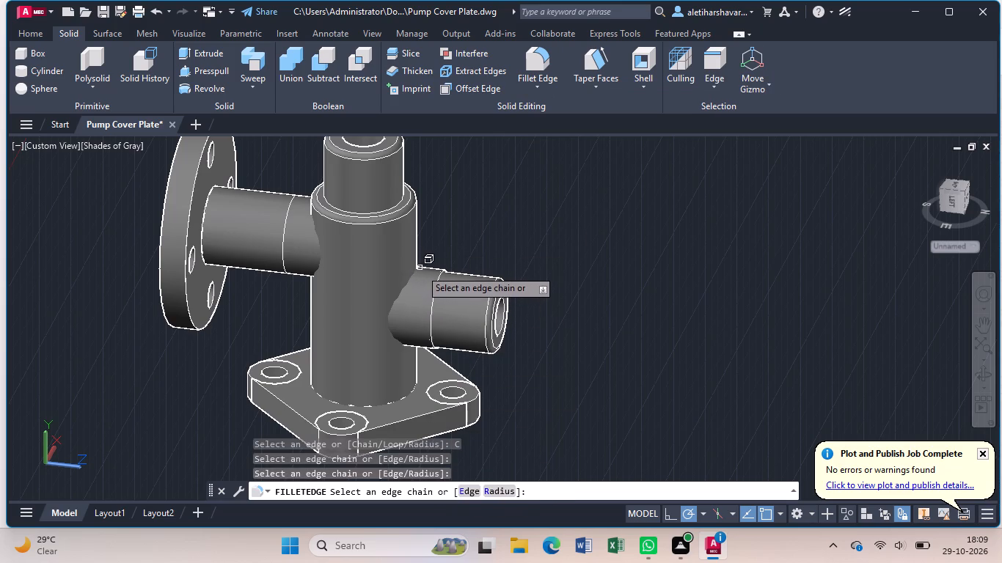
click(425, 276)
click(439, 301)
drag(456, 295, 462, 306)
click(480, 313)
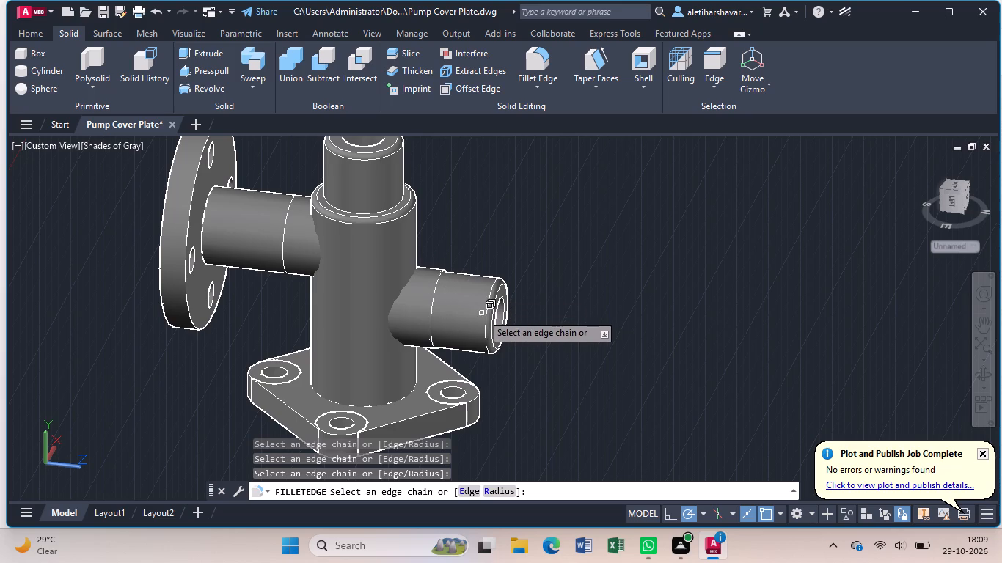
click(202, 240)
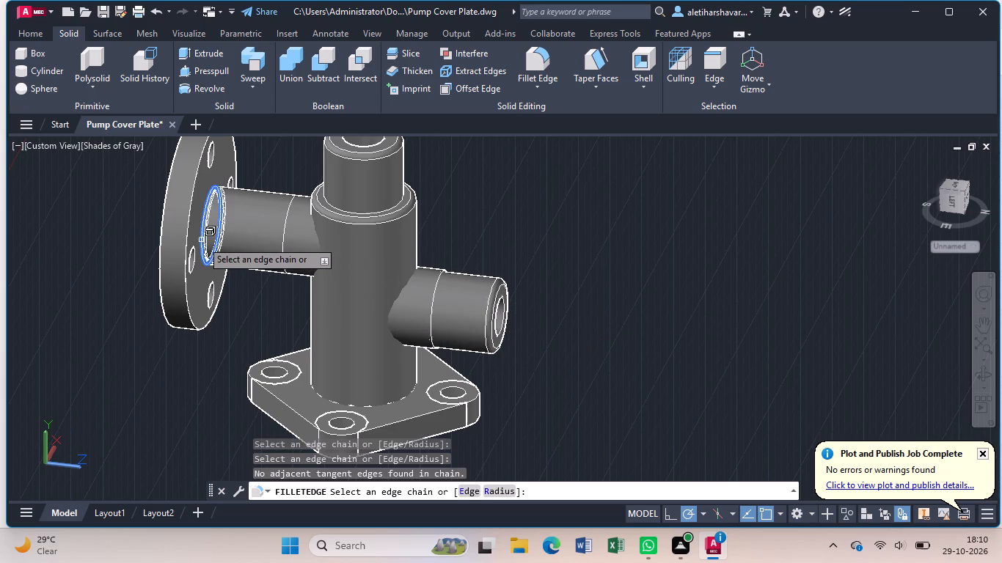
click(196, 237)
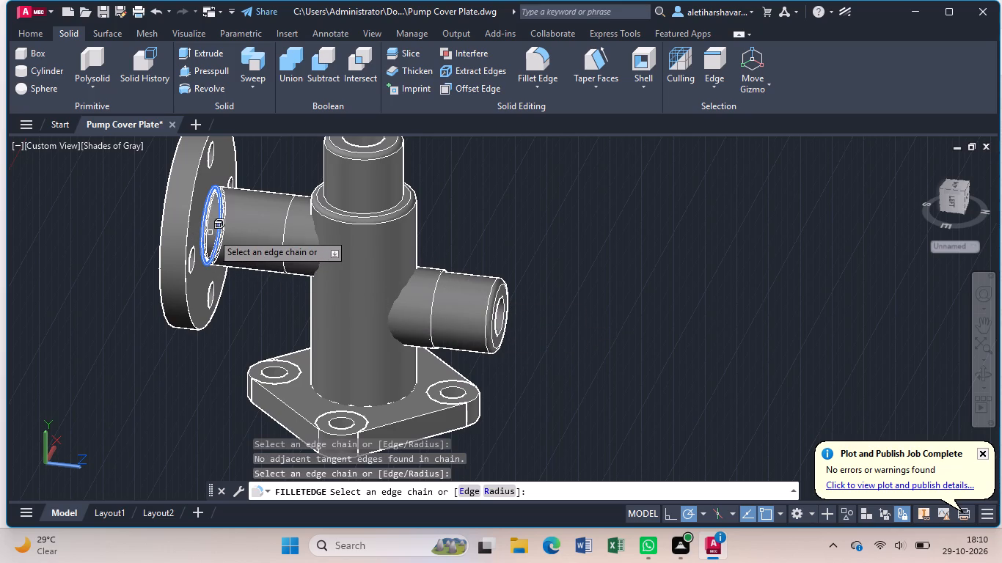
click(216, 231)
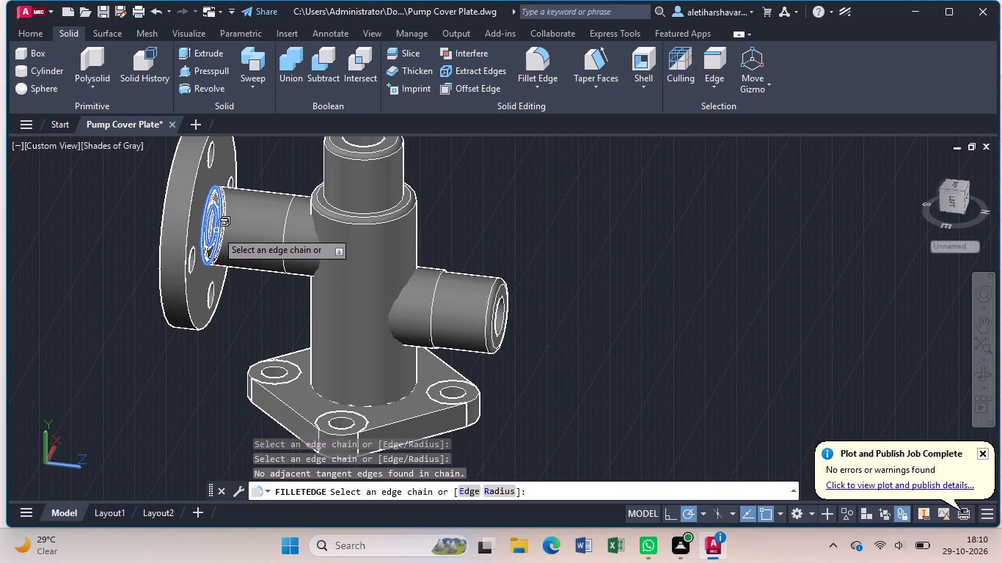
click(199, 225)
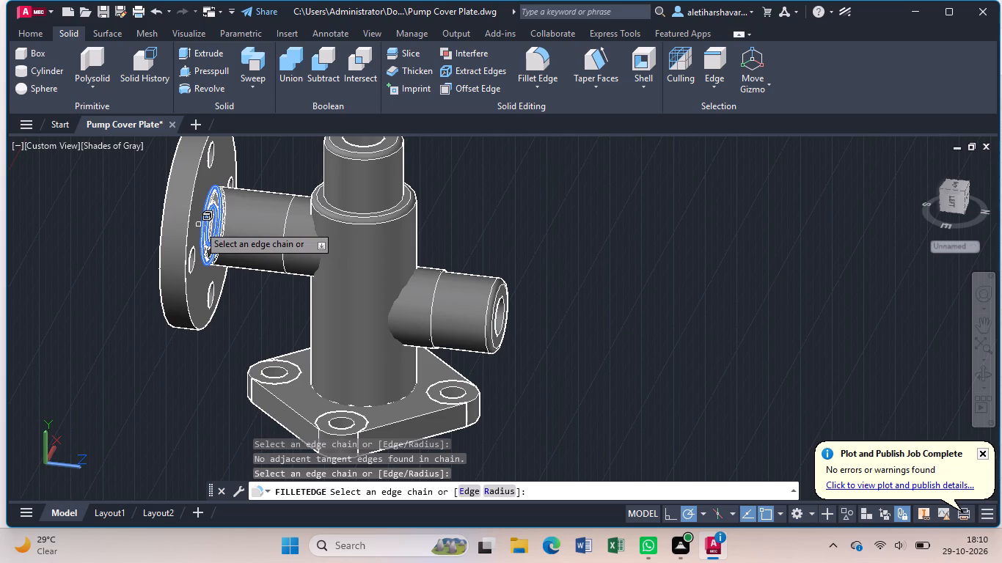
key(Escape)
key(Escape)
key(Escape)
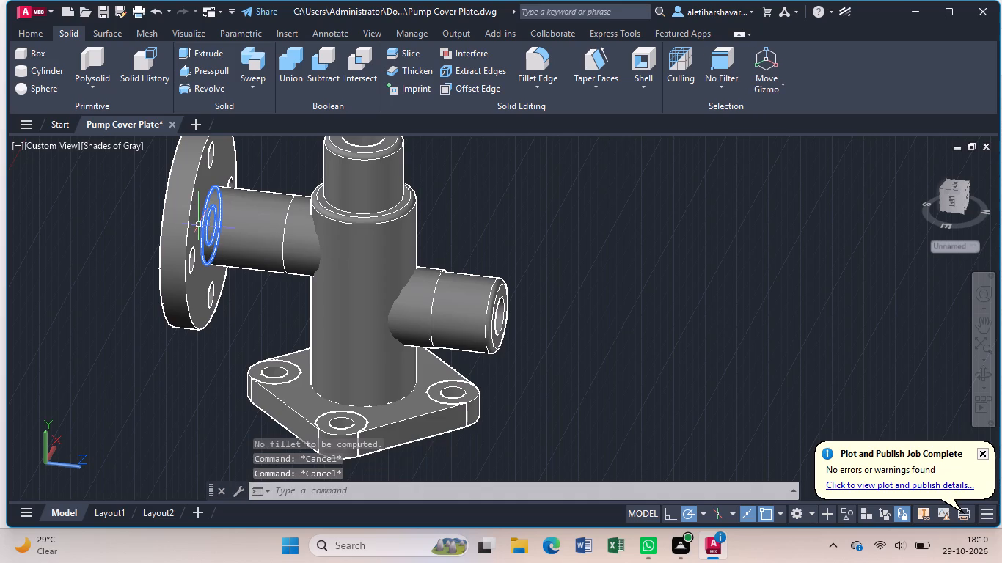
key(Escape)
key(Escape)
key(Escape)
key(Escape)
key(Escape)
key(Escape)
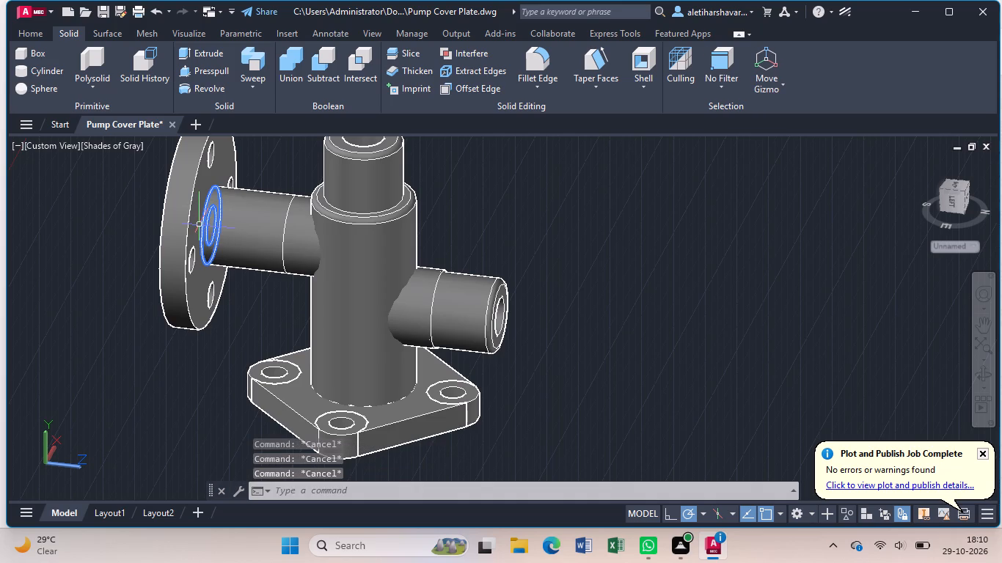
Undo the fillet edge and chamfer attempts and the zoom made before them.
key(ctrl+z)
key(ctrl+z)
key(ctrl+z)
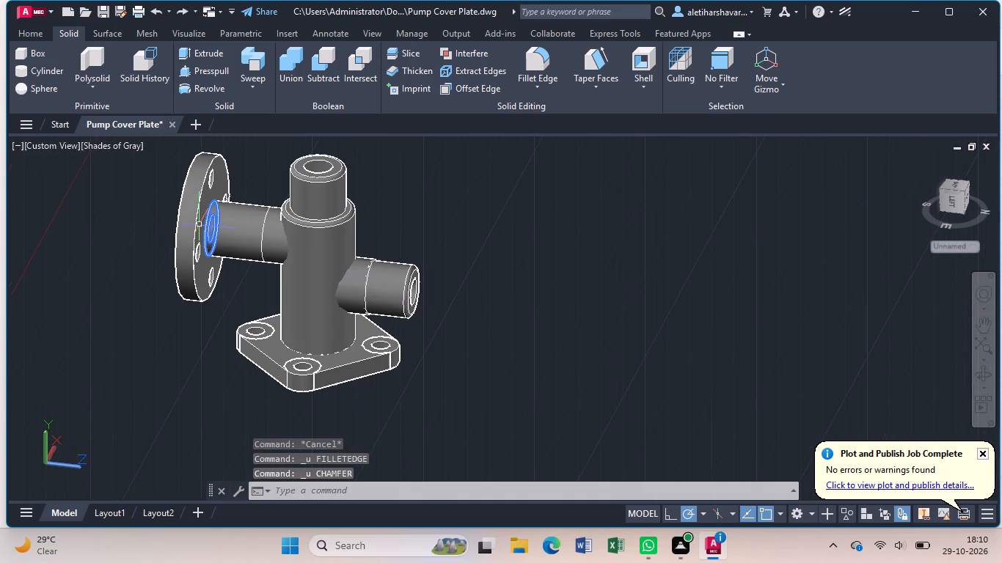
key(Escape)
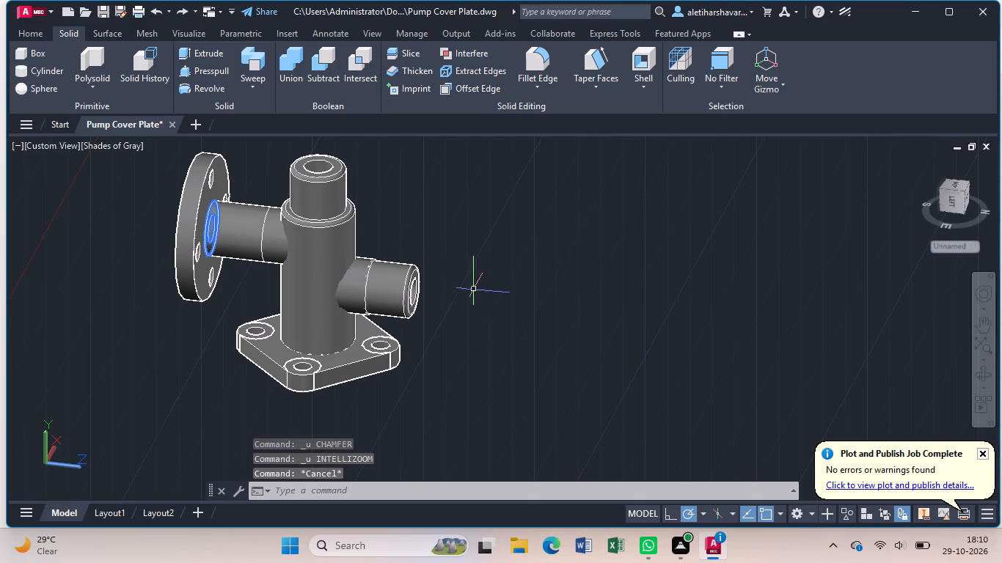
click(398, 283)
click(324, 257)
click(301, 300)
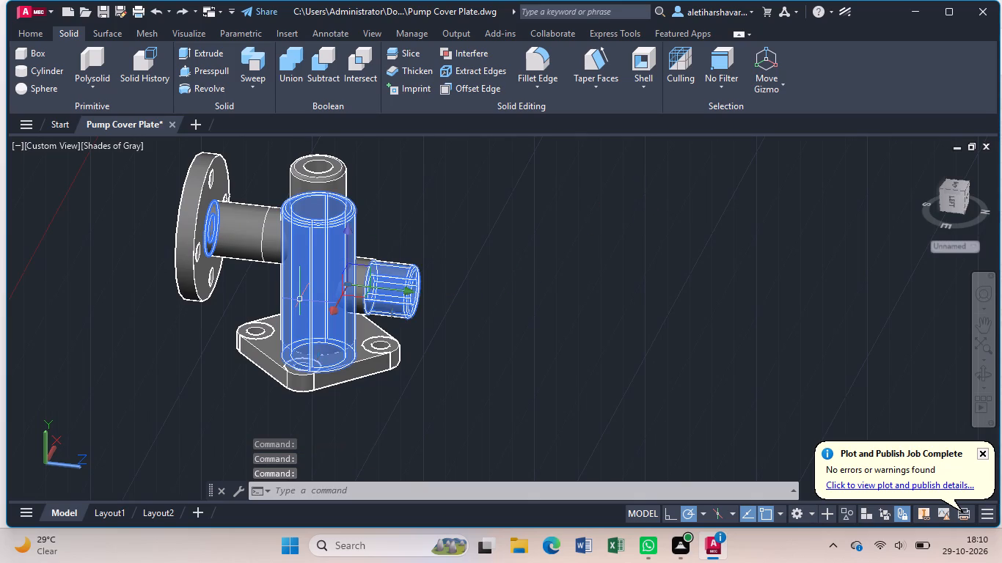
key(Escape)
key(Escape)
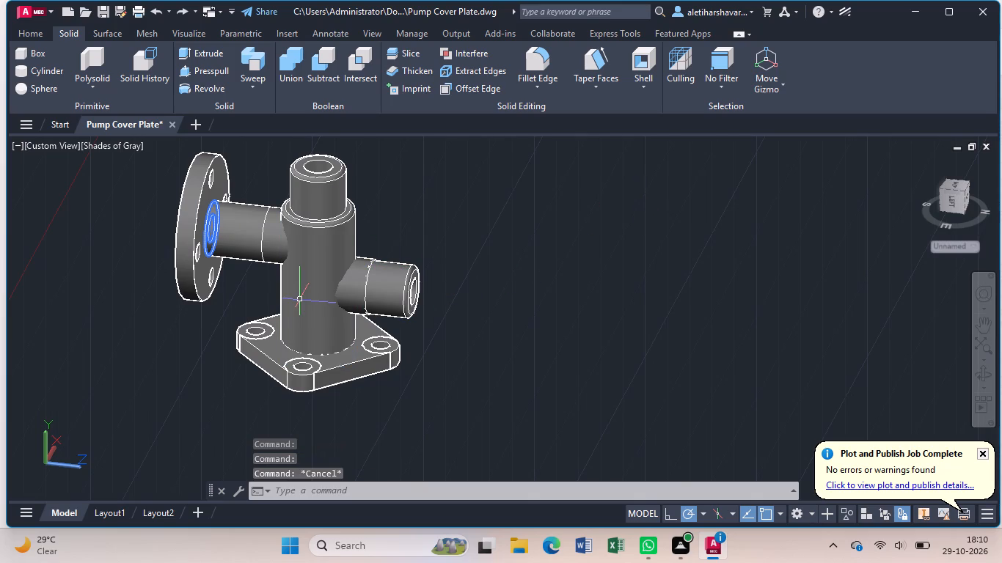
Examine the flanged side boss and bored collar from several sides and clear the selected circles at the boss's flange end.
click(979, 374)
drag(187, 331, 309, 318)
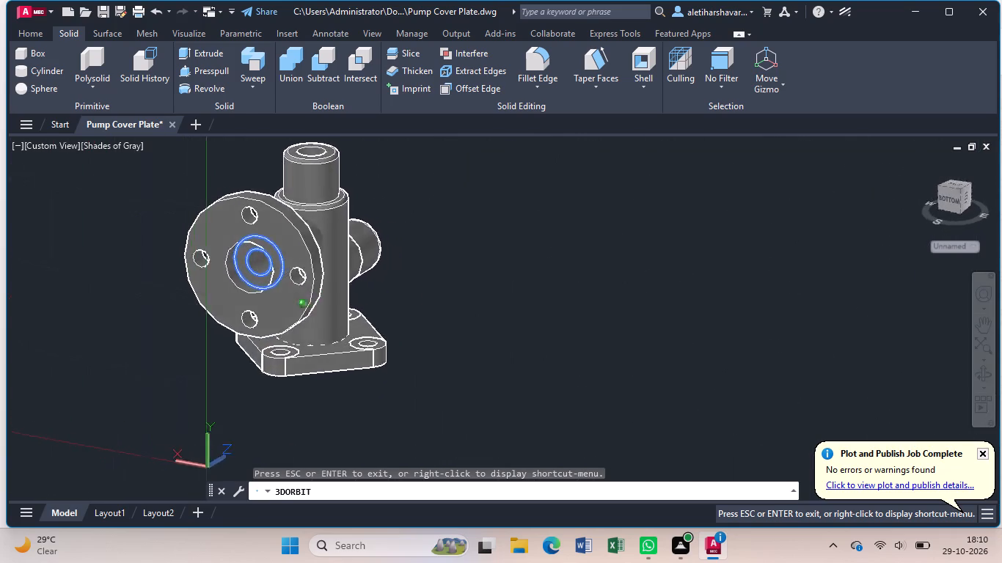
drag(309, 318, 408, 319)
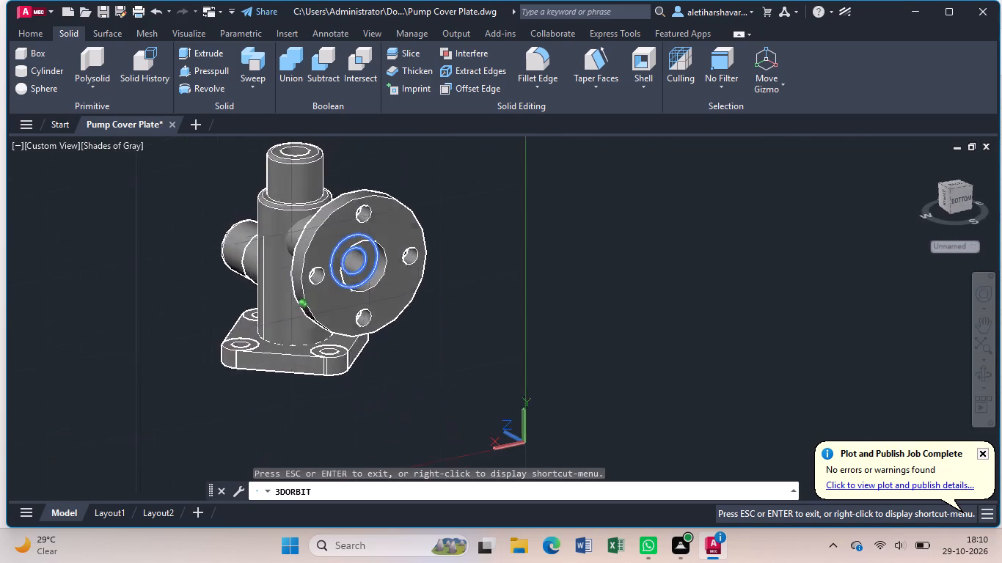
drag(408, 319, 524, 347)
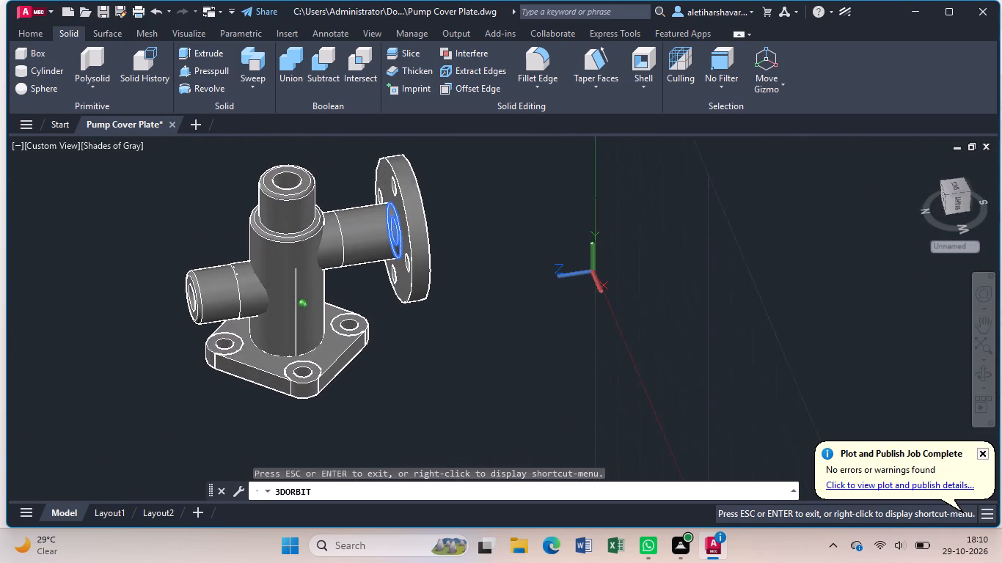
drag(524, 347, 531, 343)
key(Escape)
key(Escape)
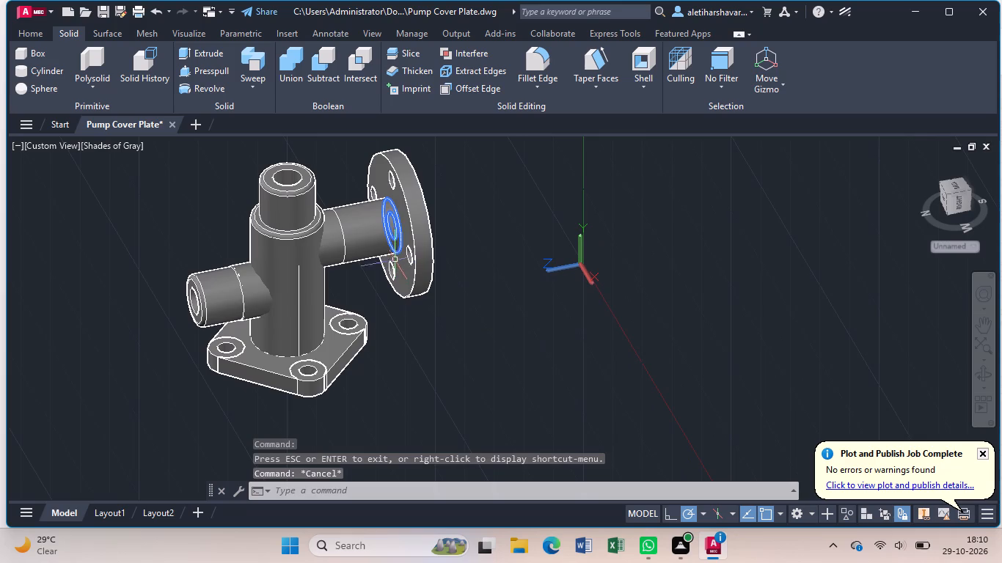
click(401, 249)
key(Escape)
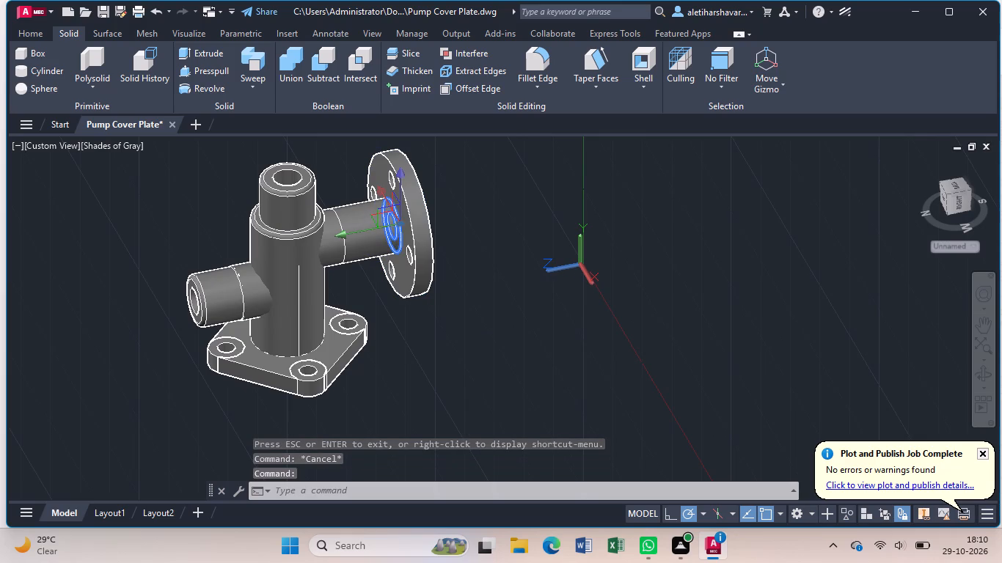
click(365, 258)
key(Escape)
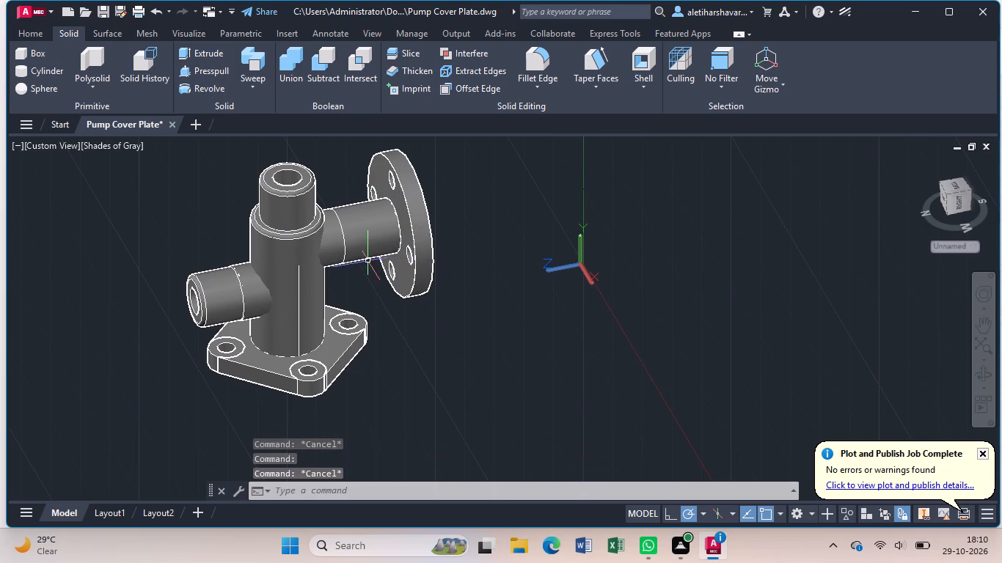
Switch the visual style to 2D Wireframe and delete the stray vertical line along the main cylinder.
click(299, 303)
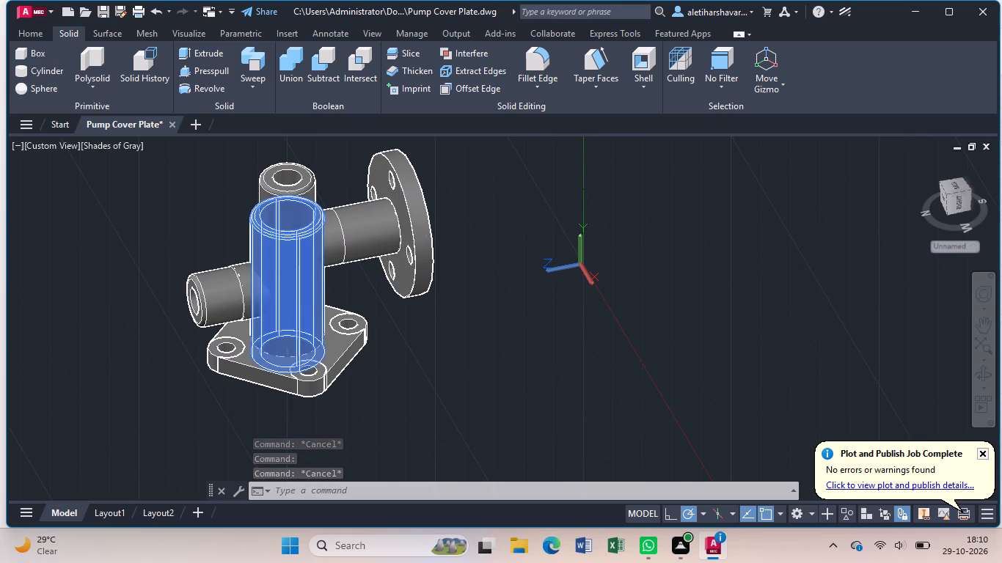
key(Escape)
scroll(303, 311, up, 3)
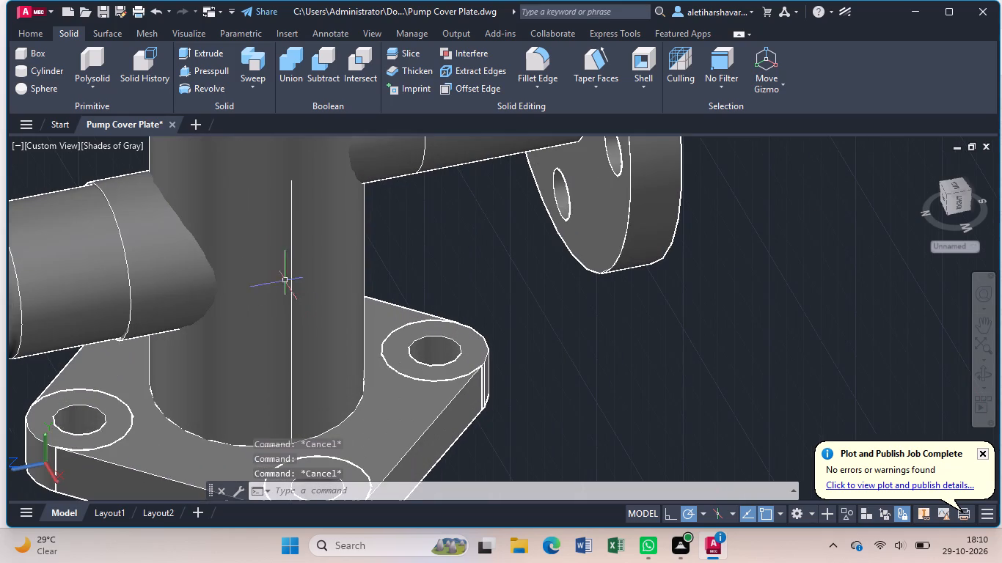
click(293, 218)
key(Escape)
click(108, 142)
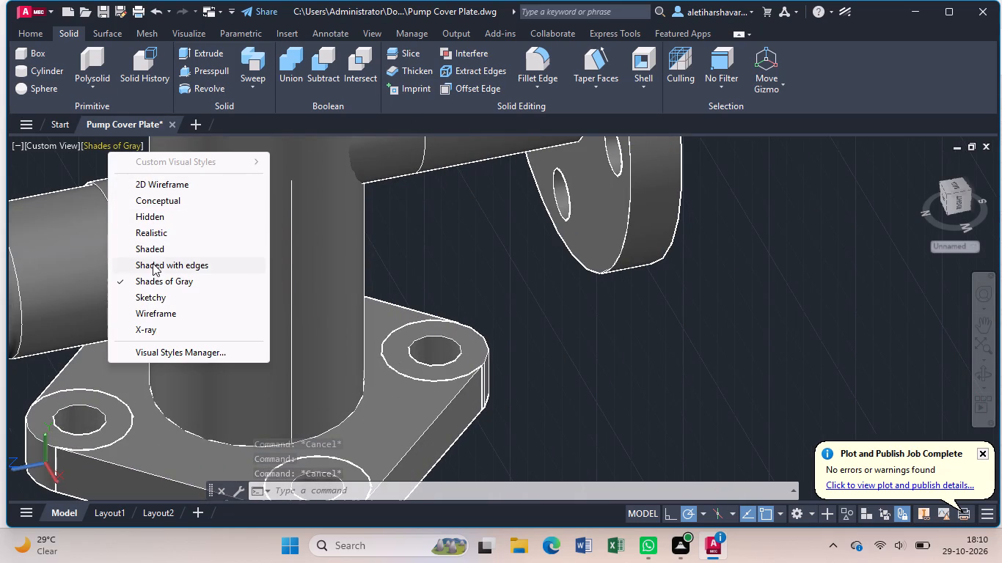
click(161, 187)
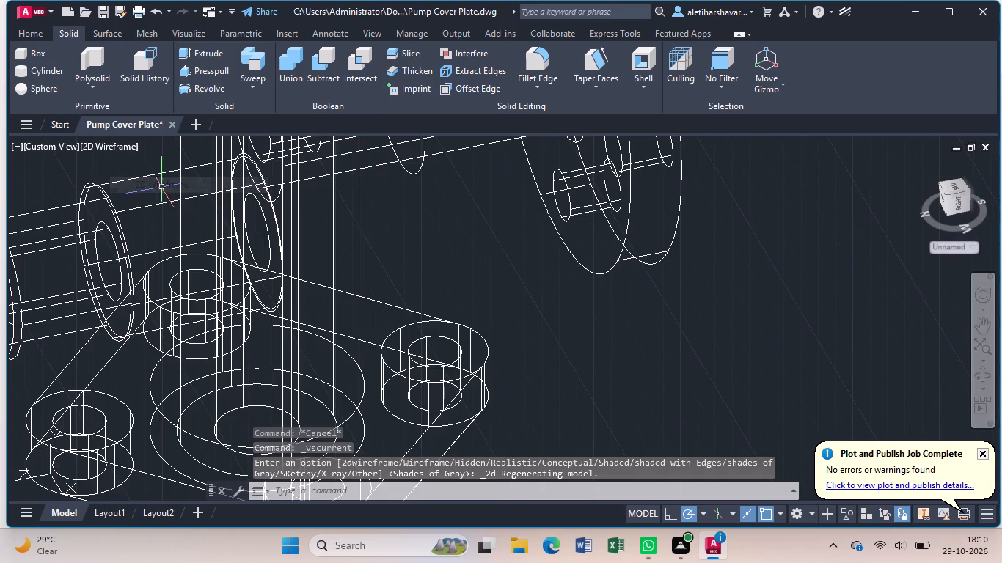
click(290, 196)
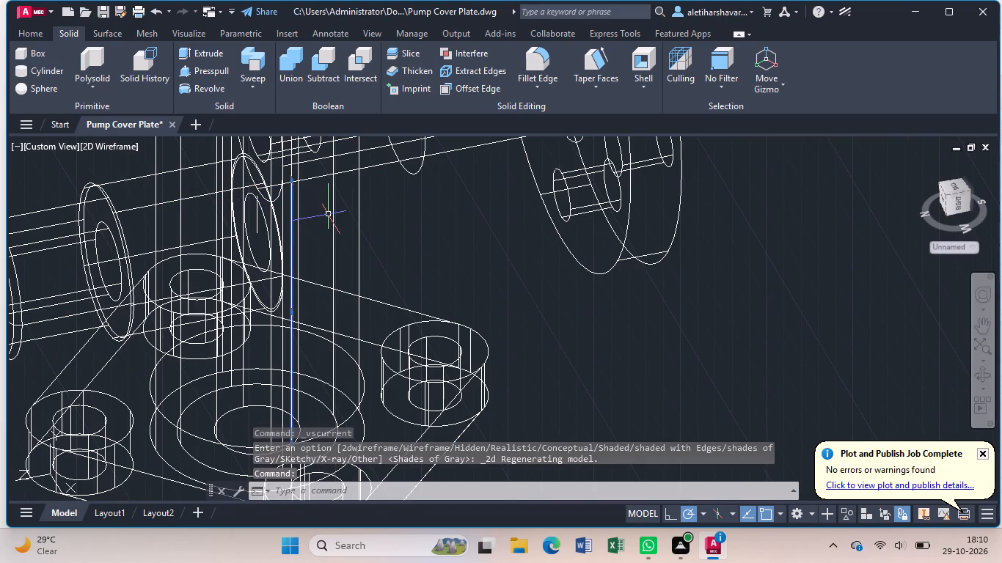
click(285, 209)
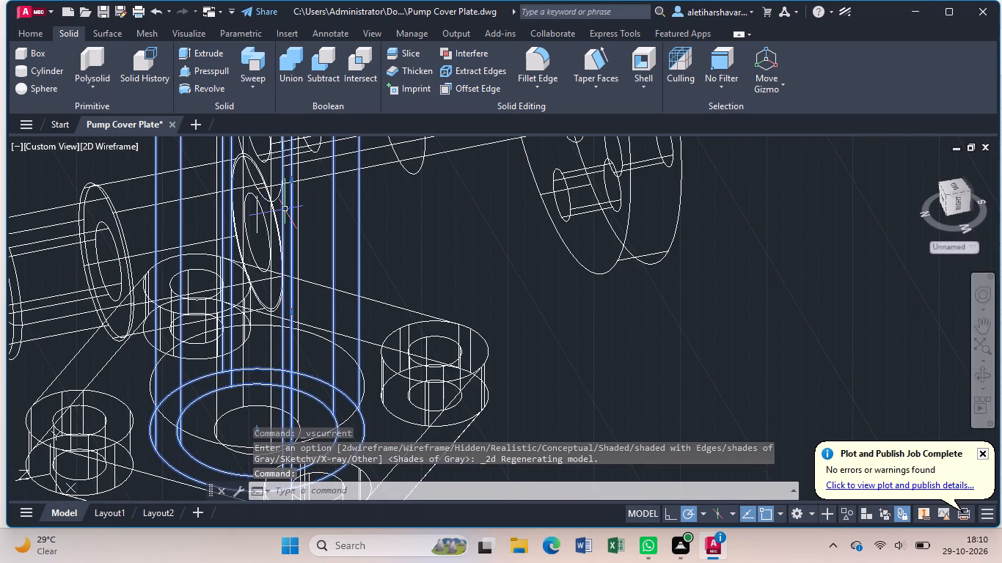
key(Escape)
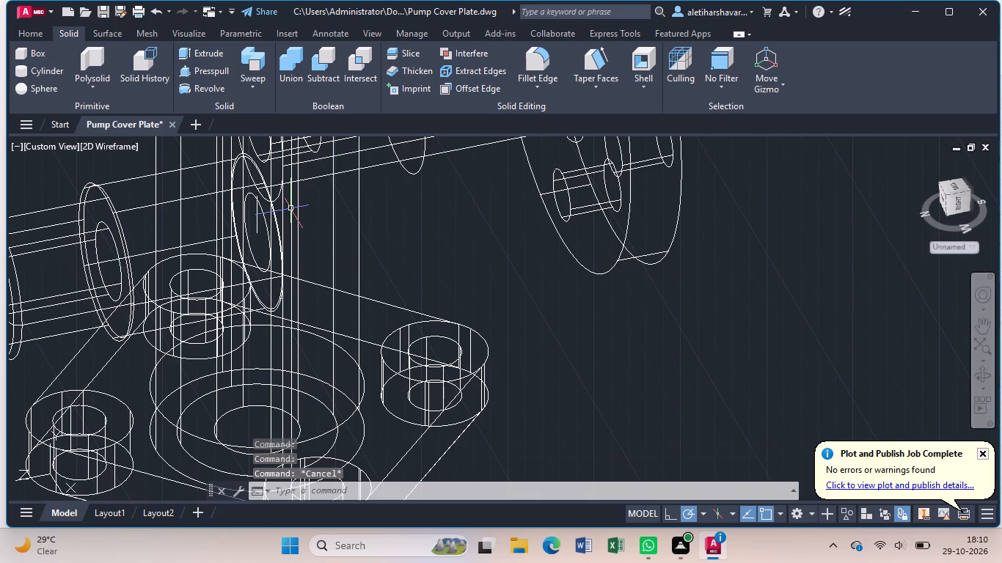
click(290, 208)
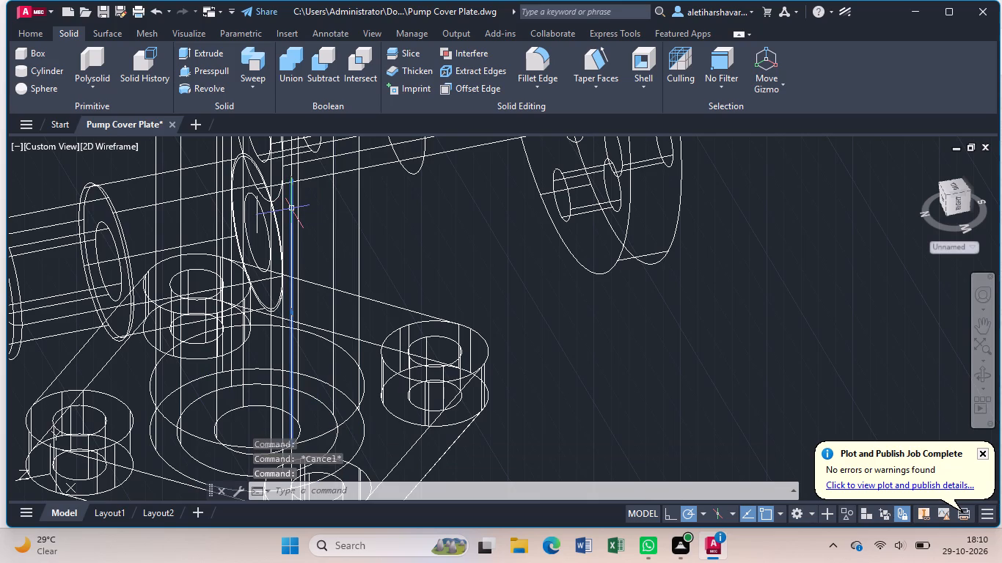
key(Home)
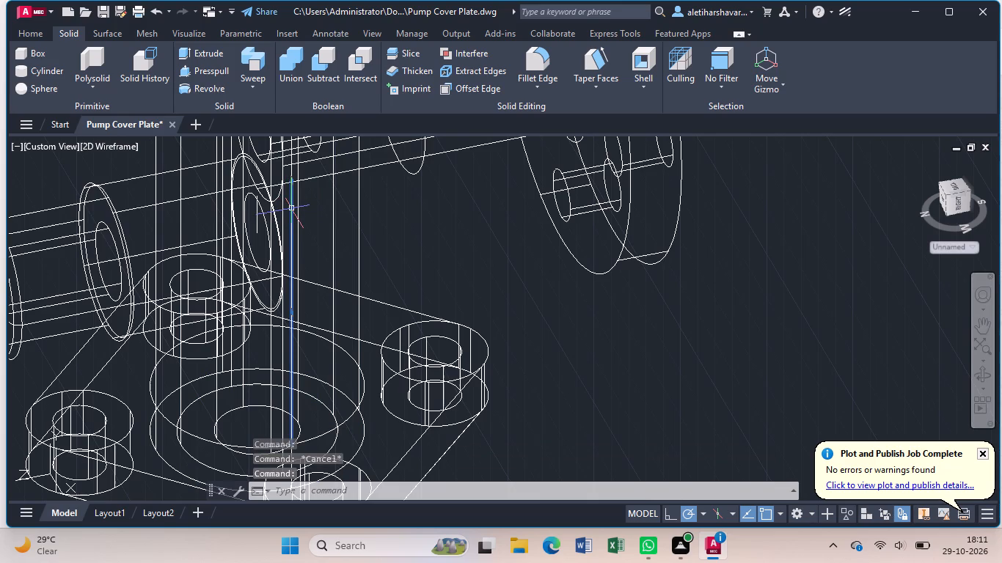
key(Delete)
scroll(293, 210, down, 2)
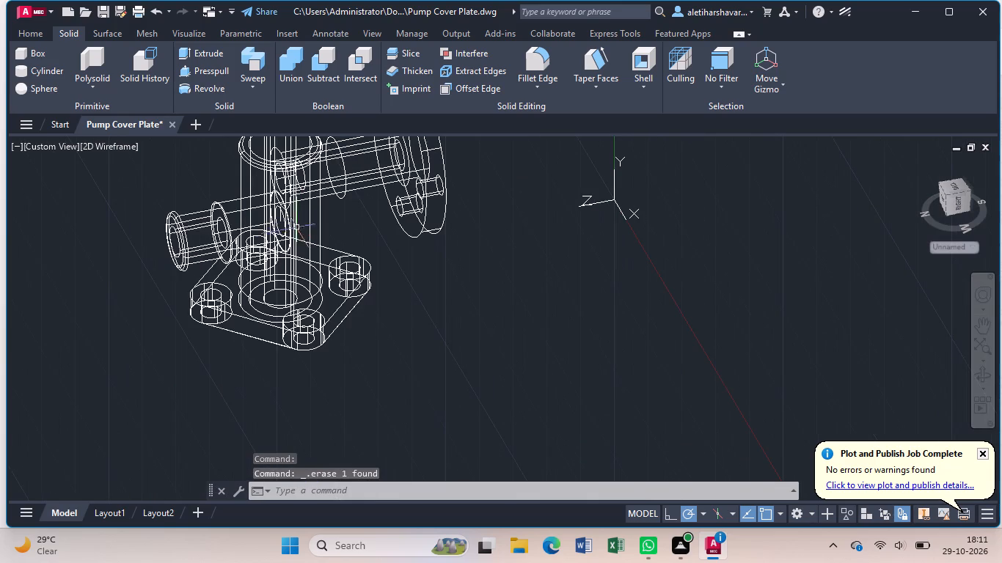
Set the visual style back to Shades of Gray.
click(101, 147)
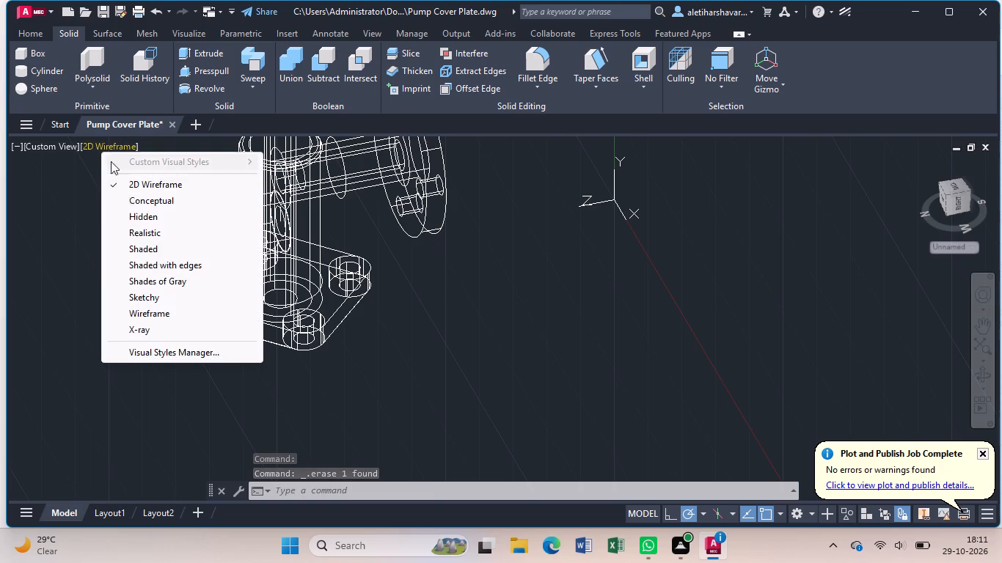
click(156, 279)
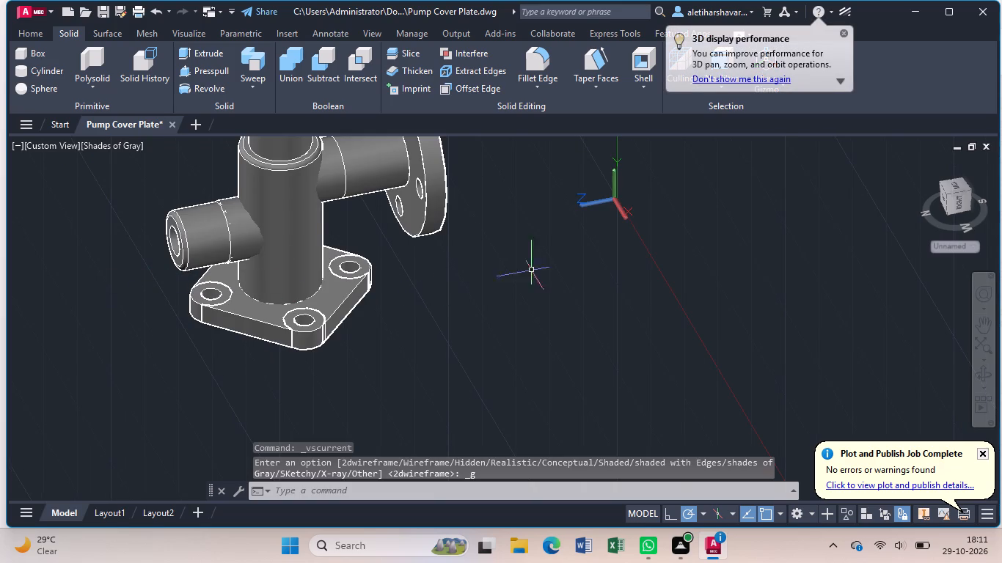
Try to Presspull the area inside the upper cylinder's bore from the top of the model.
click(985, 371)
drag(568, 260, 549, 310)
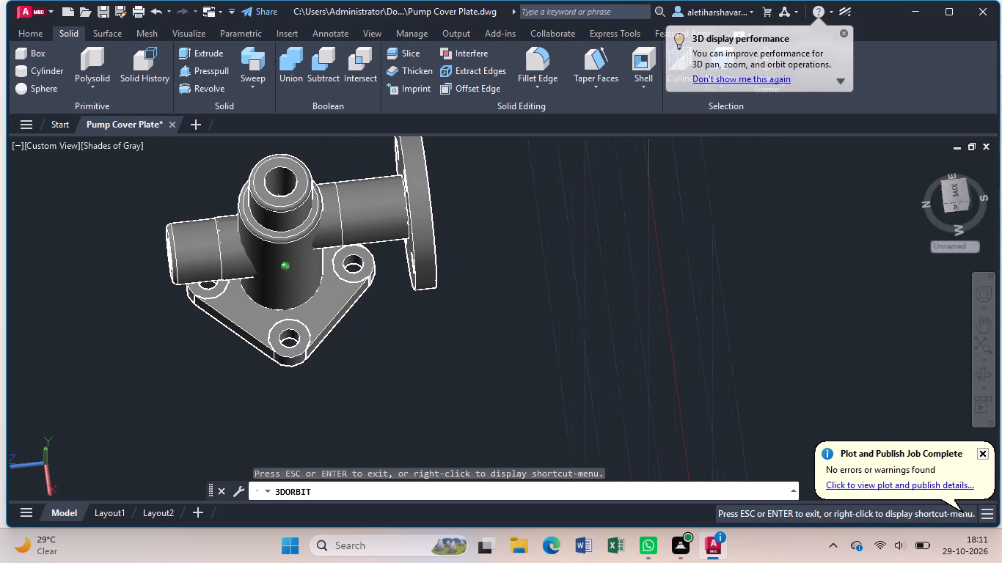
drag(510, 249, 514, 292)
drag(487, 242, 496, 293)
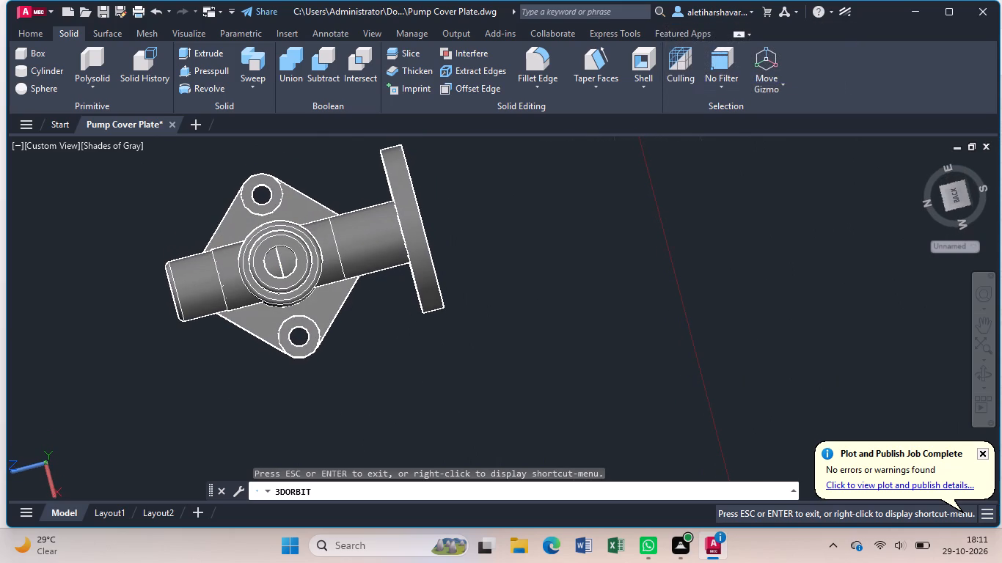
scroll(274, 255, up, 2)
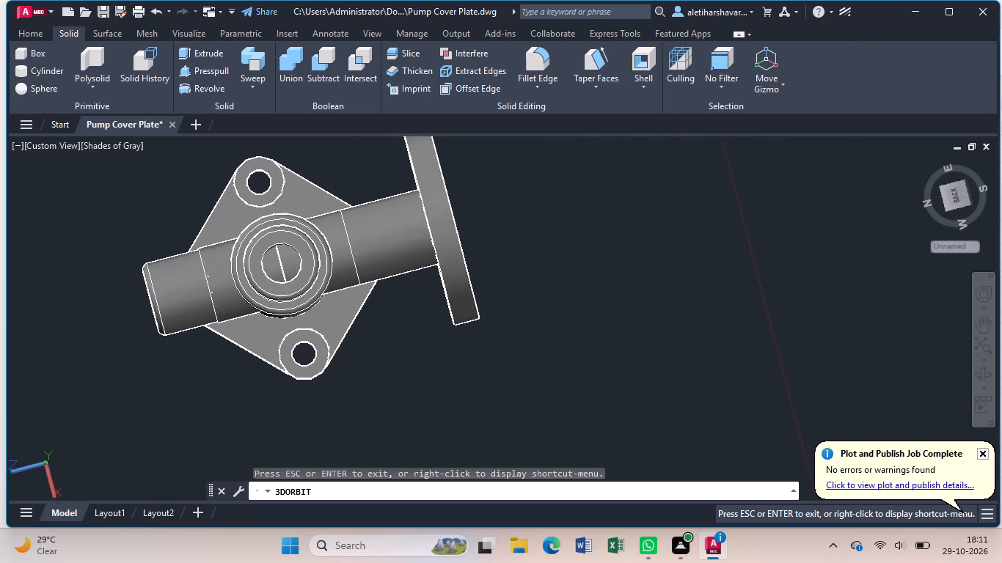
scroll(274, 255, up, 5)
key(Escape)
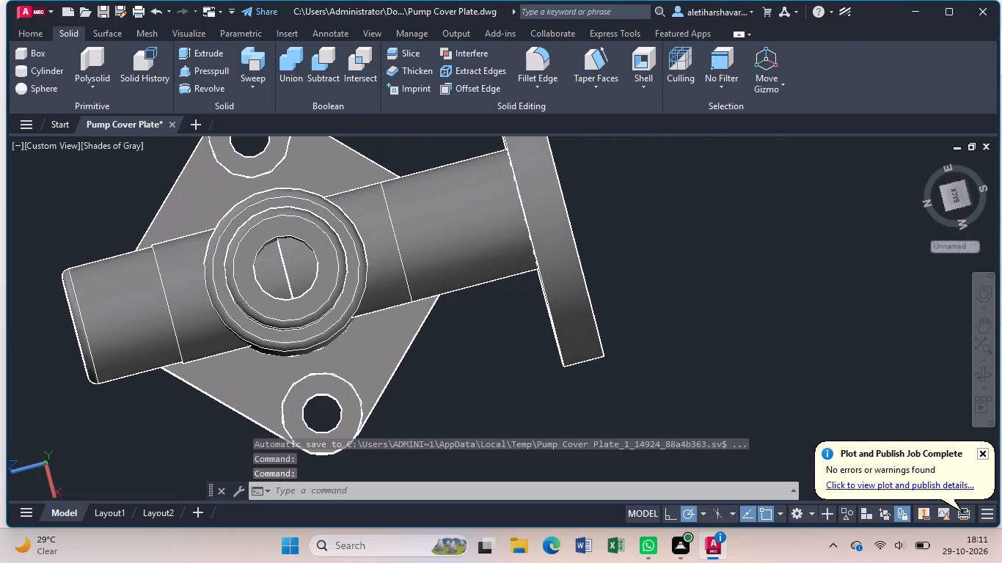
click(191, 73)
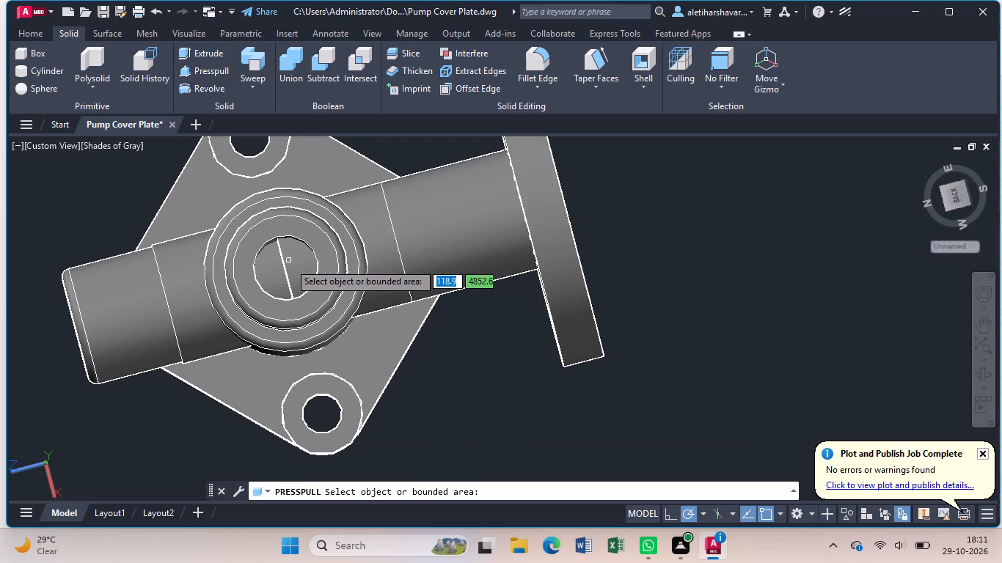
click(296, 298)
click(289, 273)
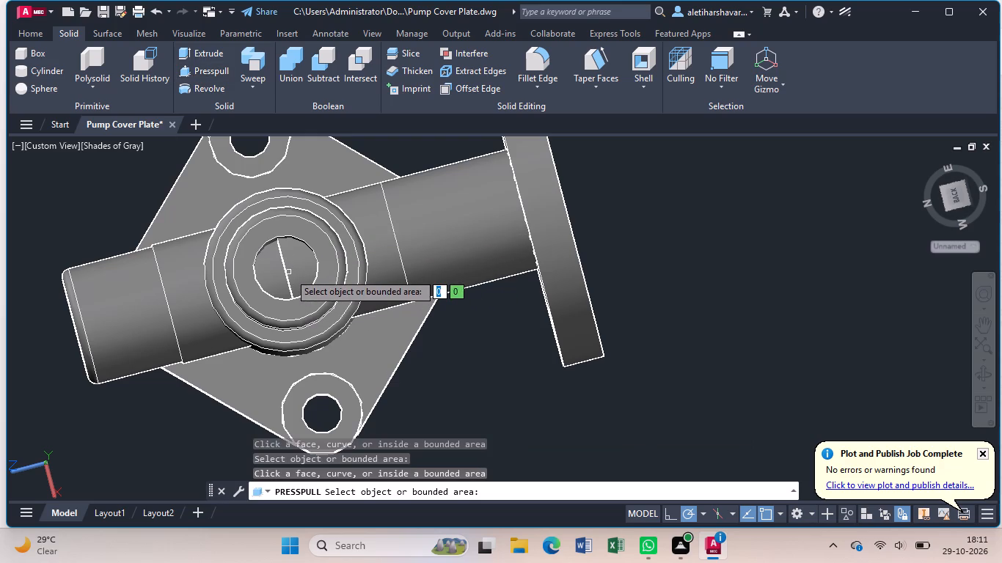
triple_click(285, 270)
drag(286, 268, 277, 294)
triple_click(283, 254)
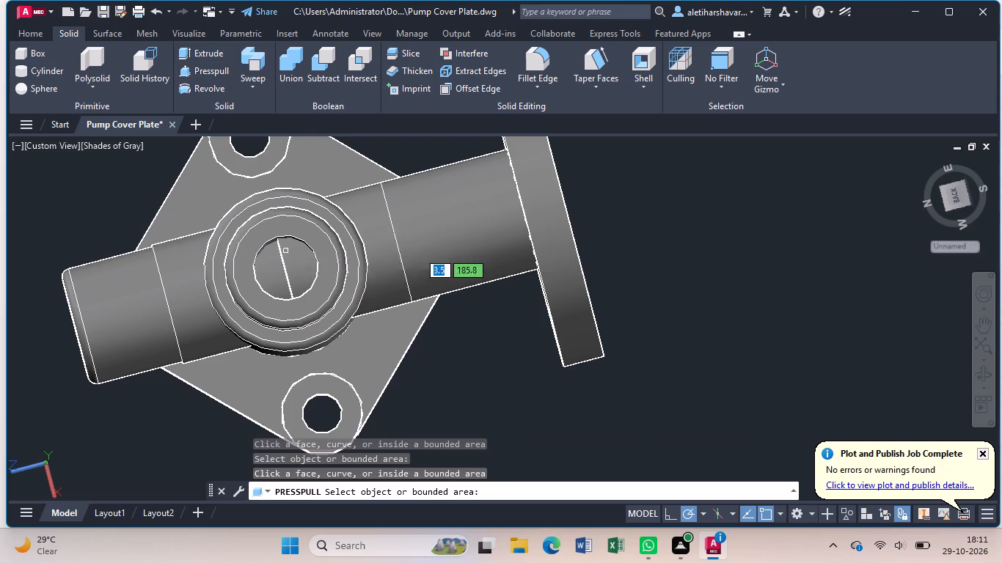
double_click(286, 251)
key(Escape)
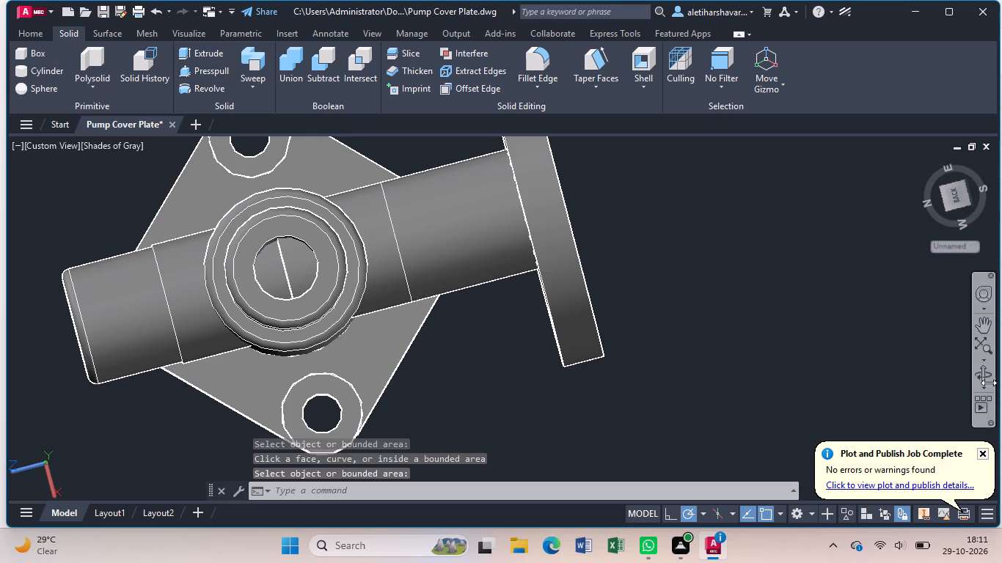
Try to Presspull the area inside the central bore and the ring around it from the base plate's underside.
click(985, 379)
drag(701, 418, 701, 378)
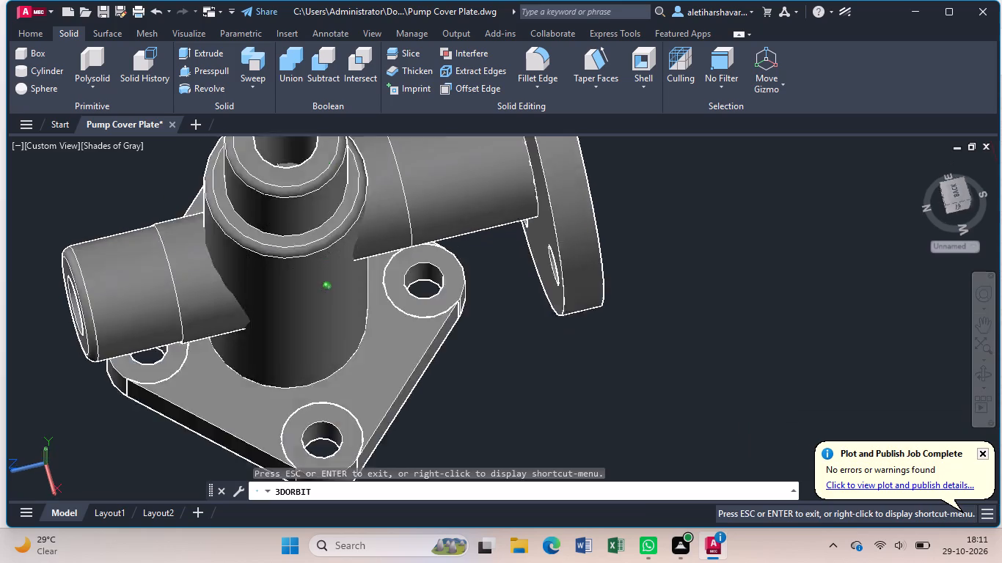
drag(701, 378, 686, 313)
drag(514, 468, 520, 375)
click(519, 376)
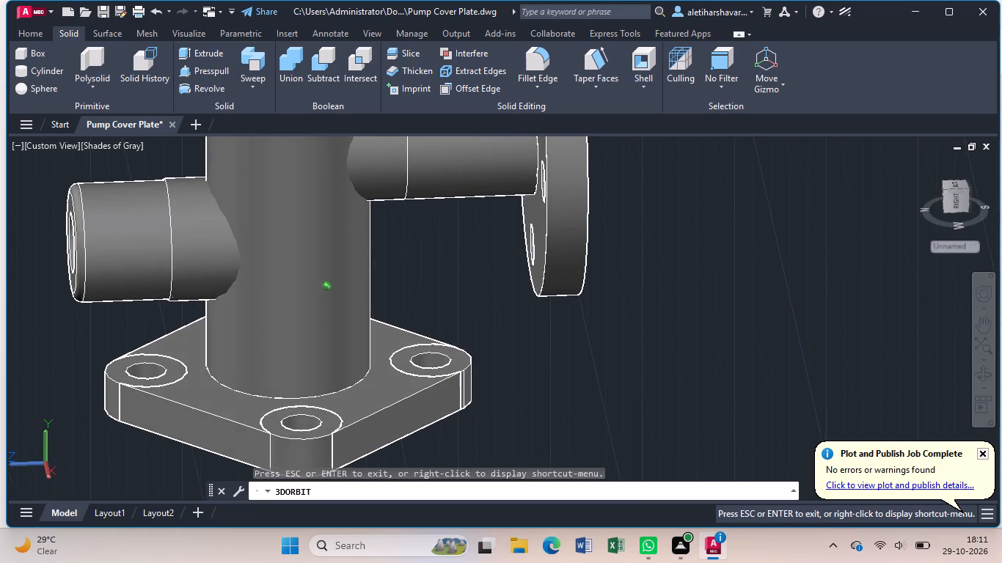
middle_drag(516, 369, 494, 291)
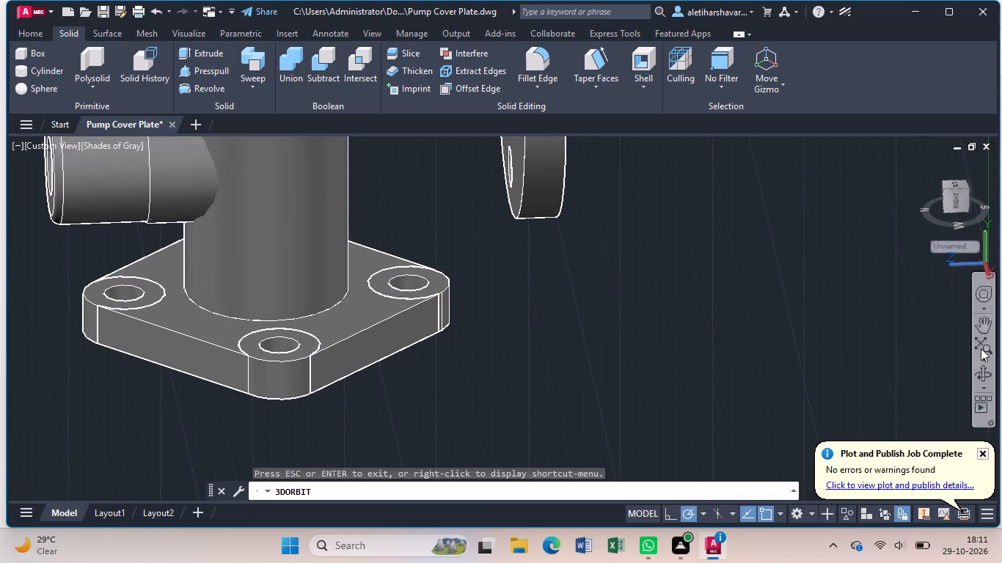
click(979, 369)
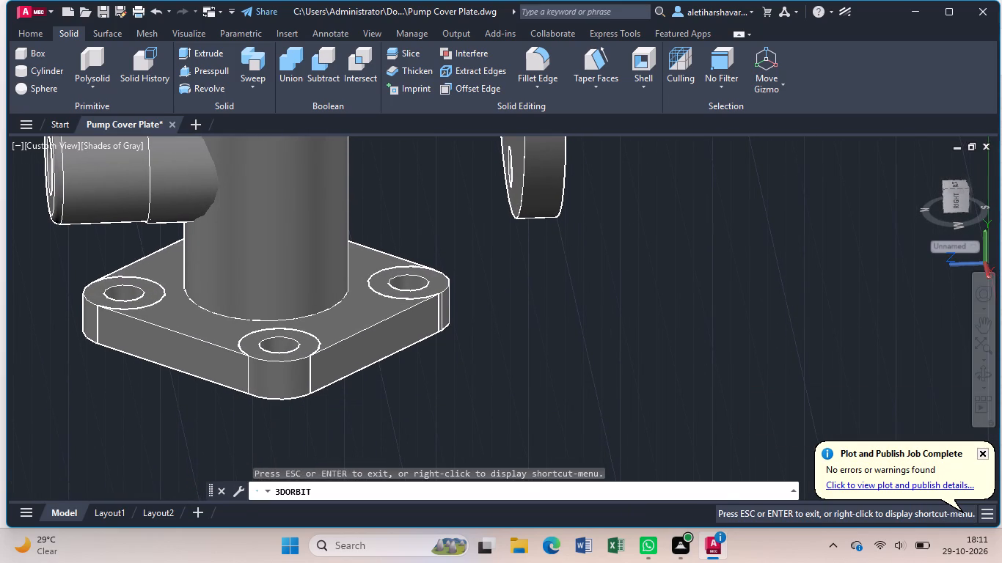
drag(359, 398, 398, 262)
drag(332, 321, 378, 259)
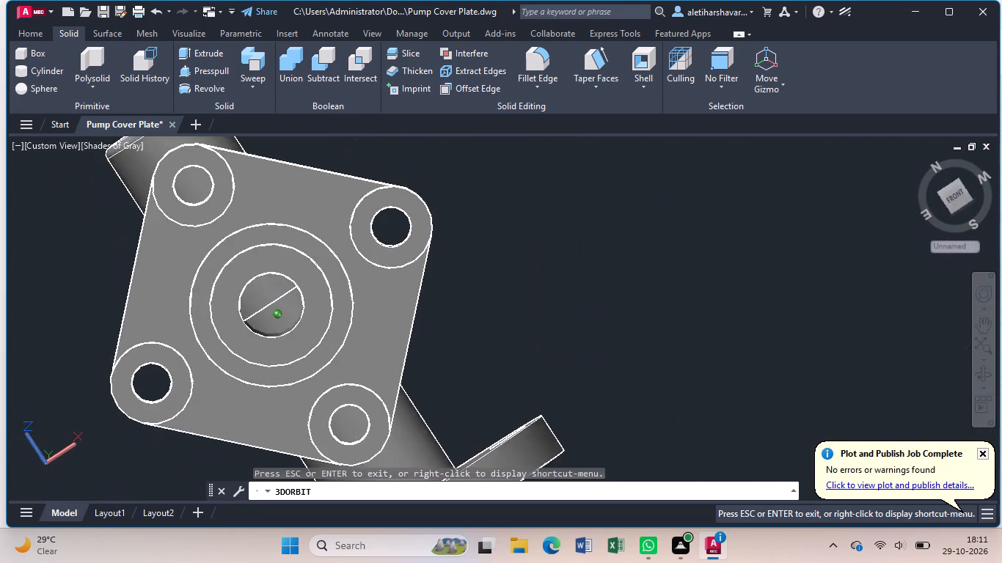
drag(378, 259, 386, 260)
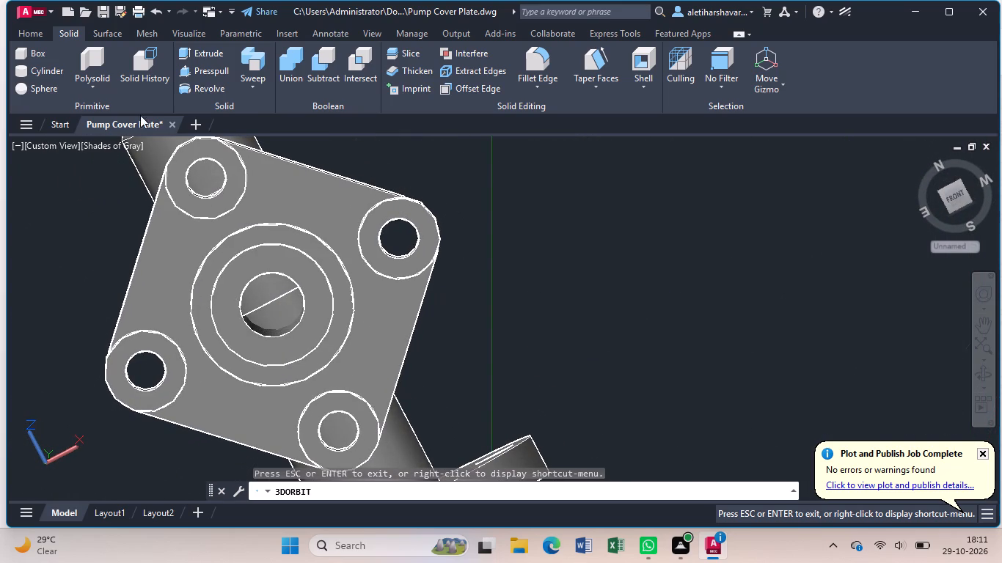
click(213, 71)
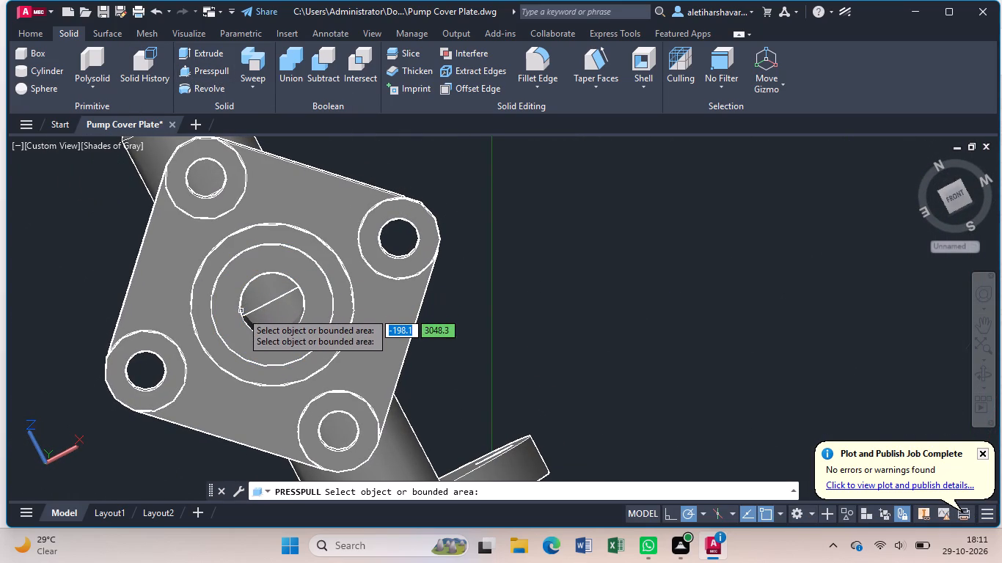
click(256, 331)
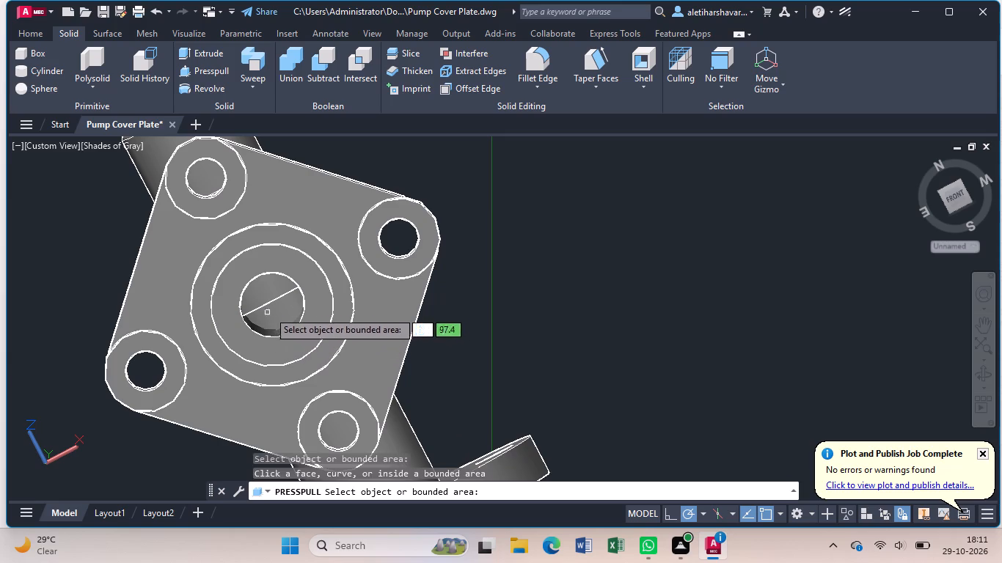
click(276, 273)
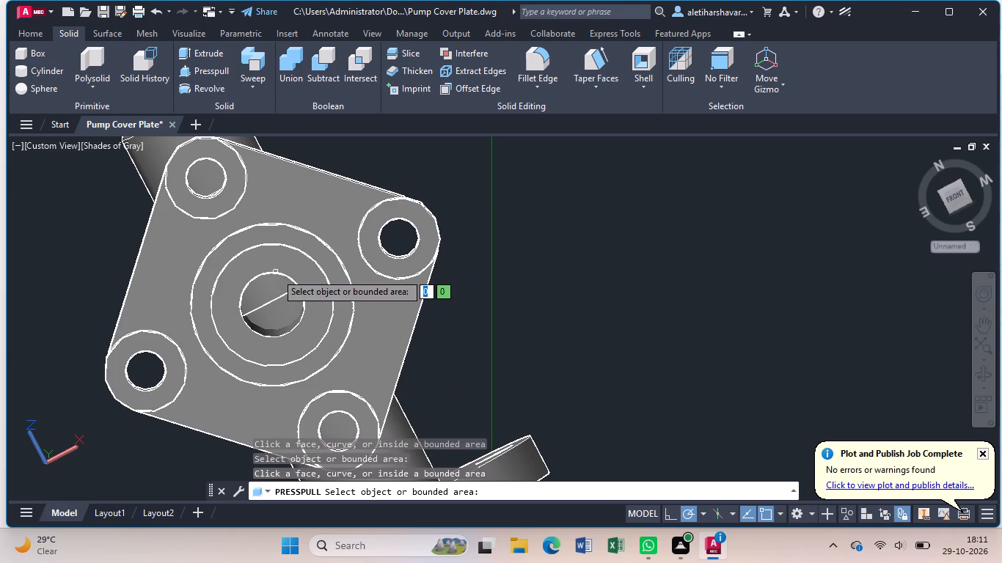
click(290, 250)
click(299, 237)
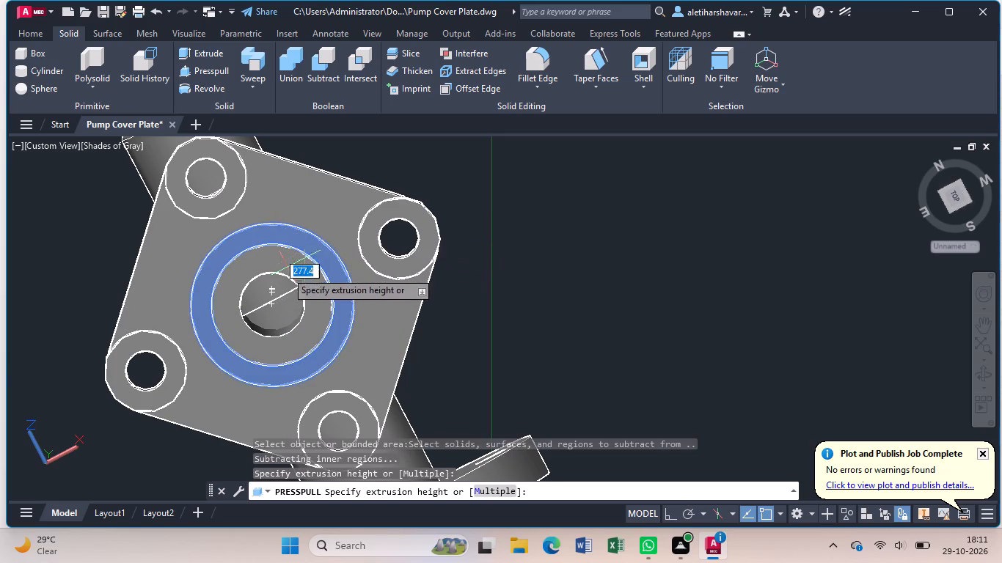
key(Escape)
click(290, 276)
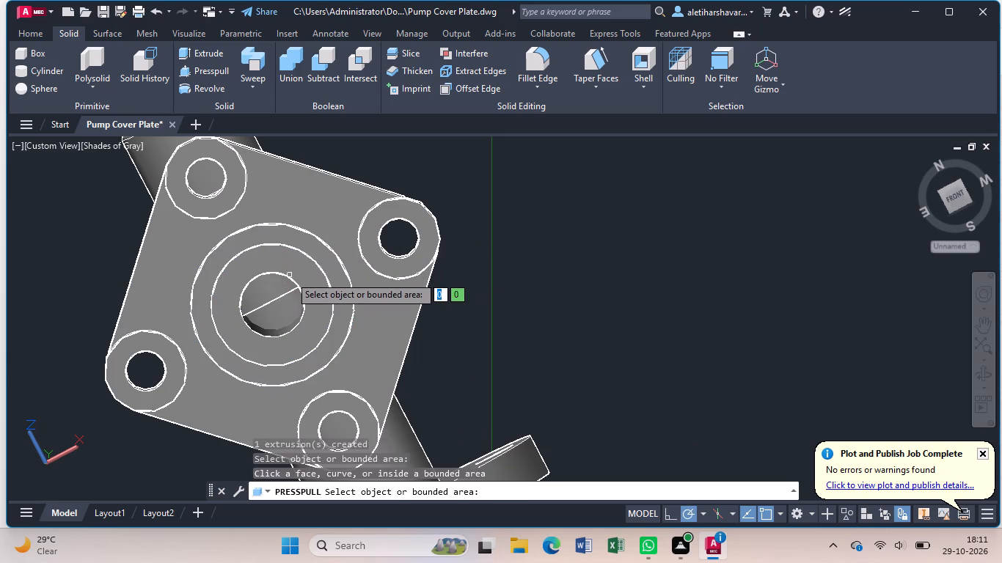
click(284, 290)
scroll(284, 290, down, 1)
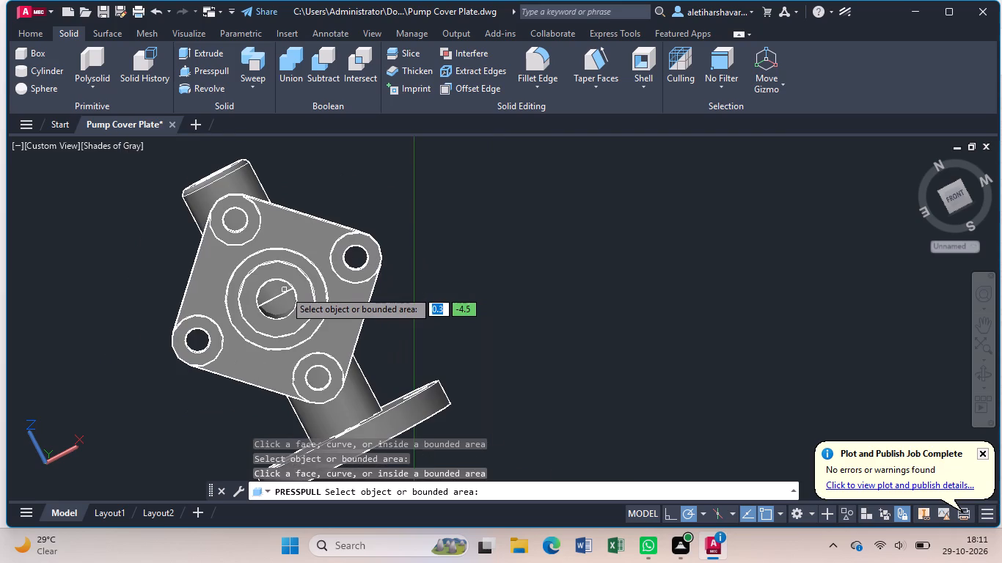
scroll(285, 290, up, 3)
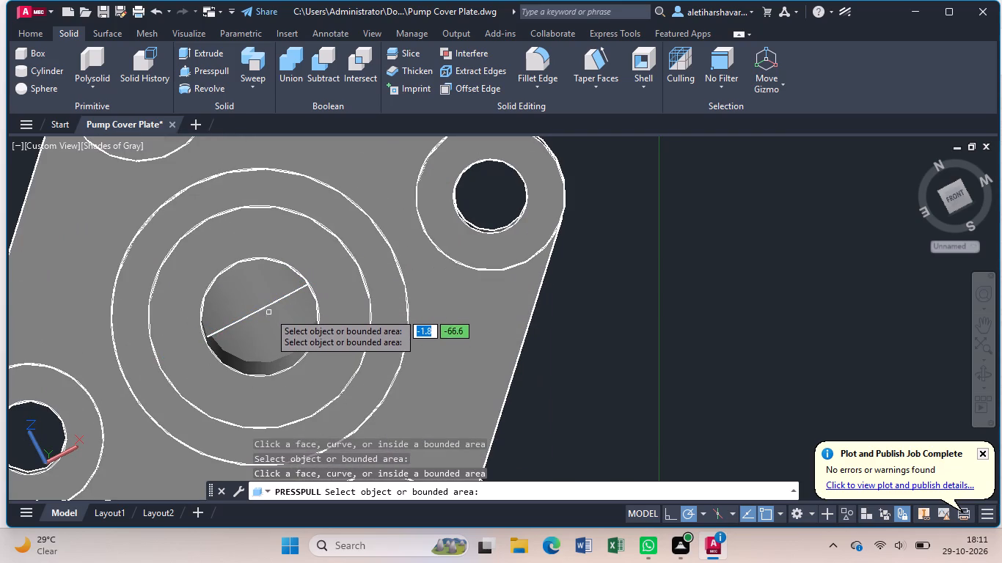
Delete the stray line crossing the central bore on the base plate's underside.
click(270, 306)
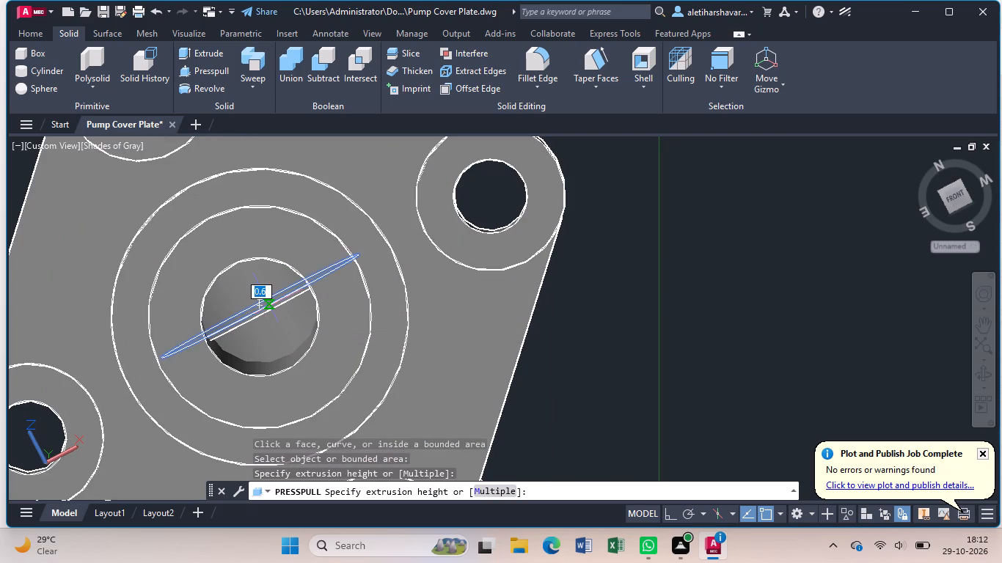
key(Delete)
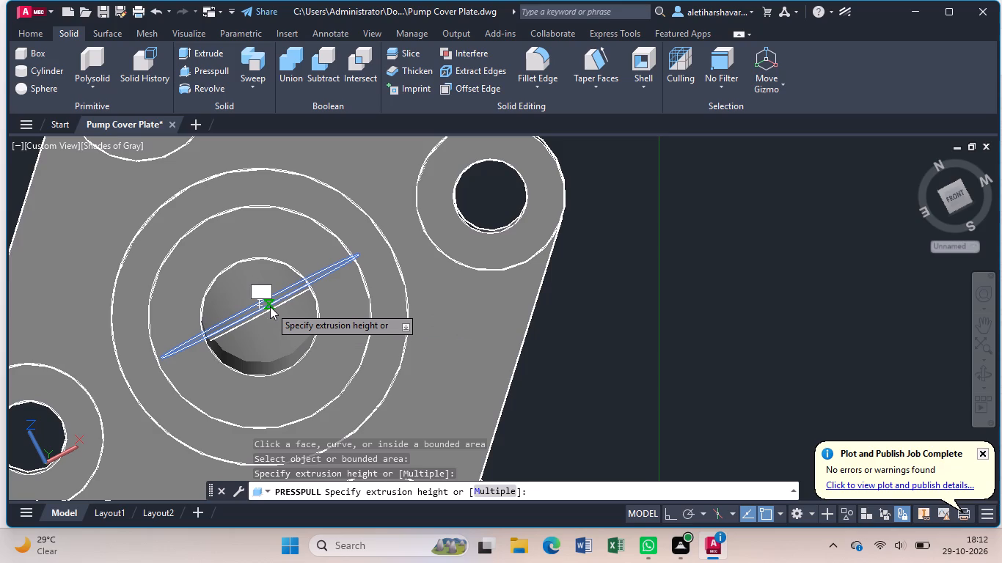
key(Delete)
key(Escape)
key(Escape)
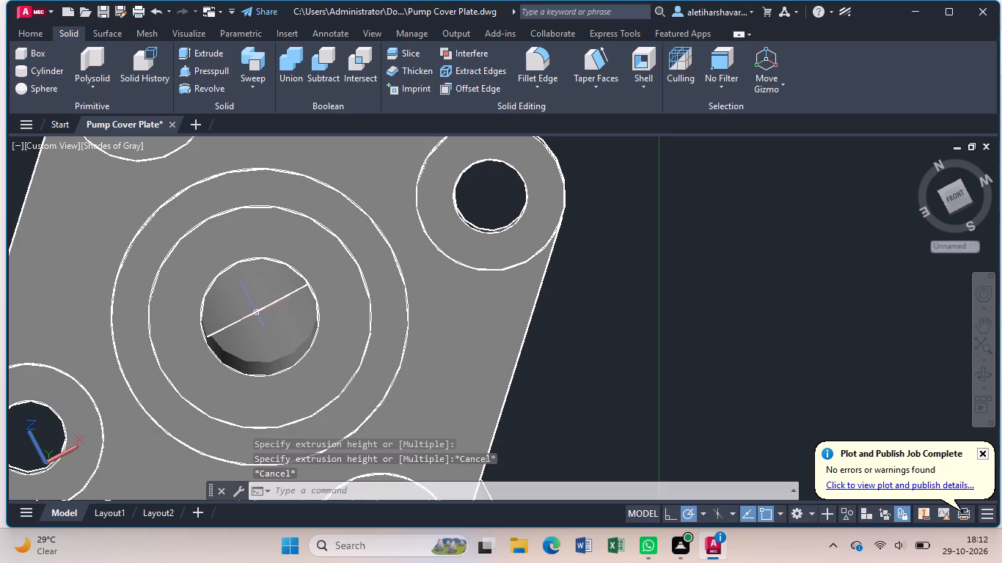
click(256, 311)
key(Delete)
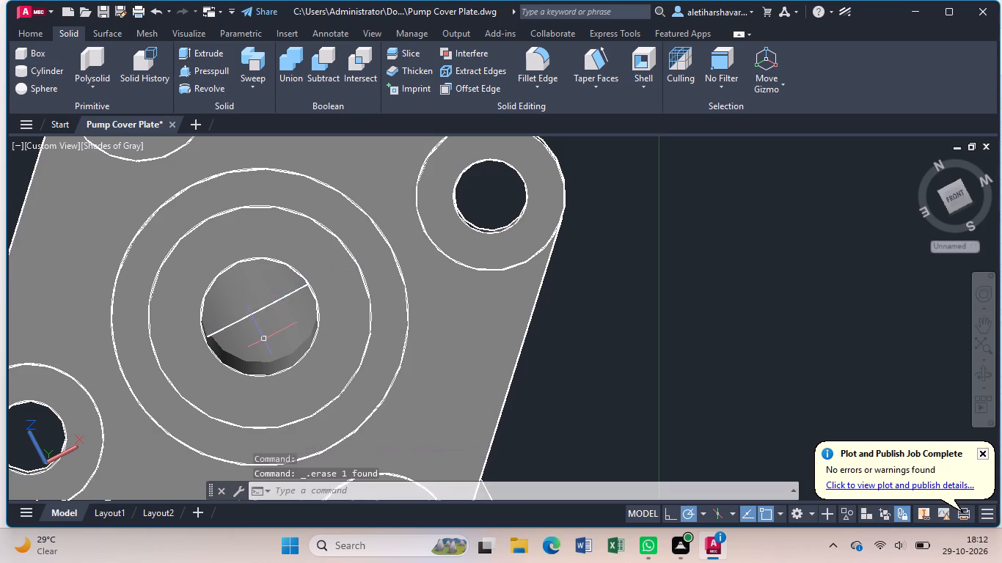
click(268, 309)
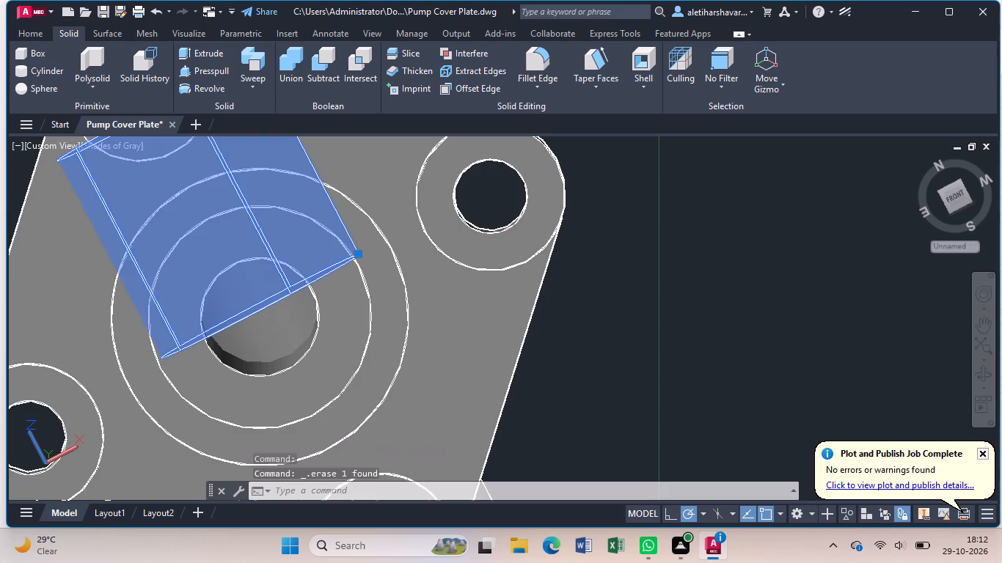
key(Escape)
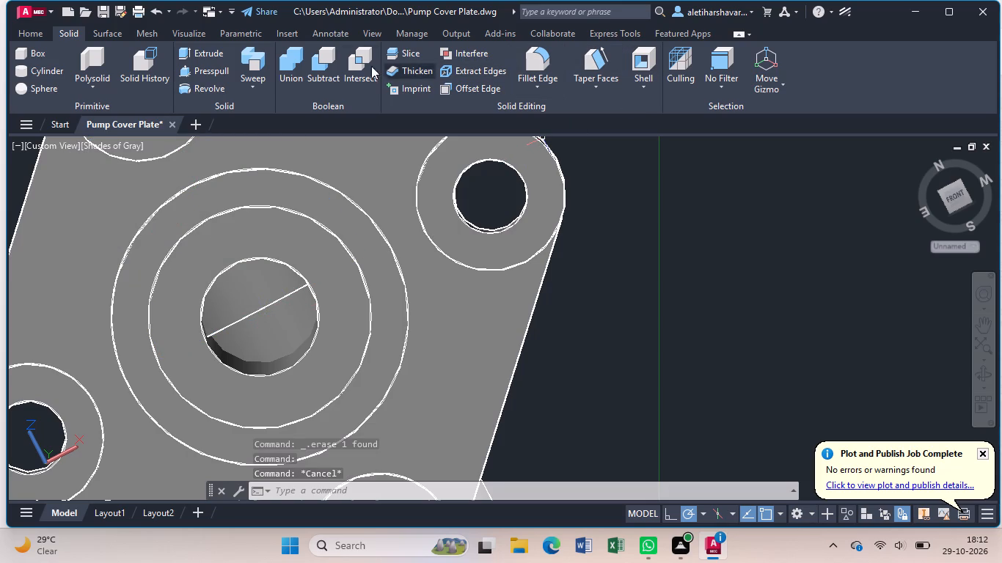
Presspull the central bore's circle on the base plate's underside by 112.
click(195, 65)
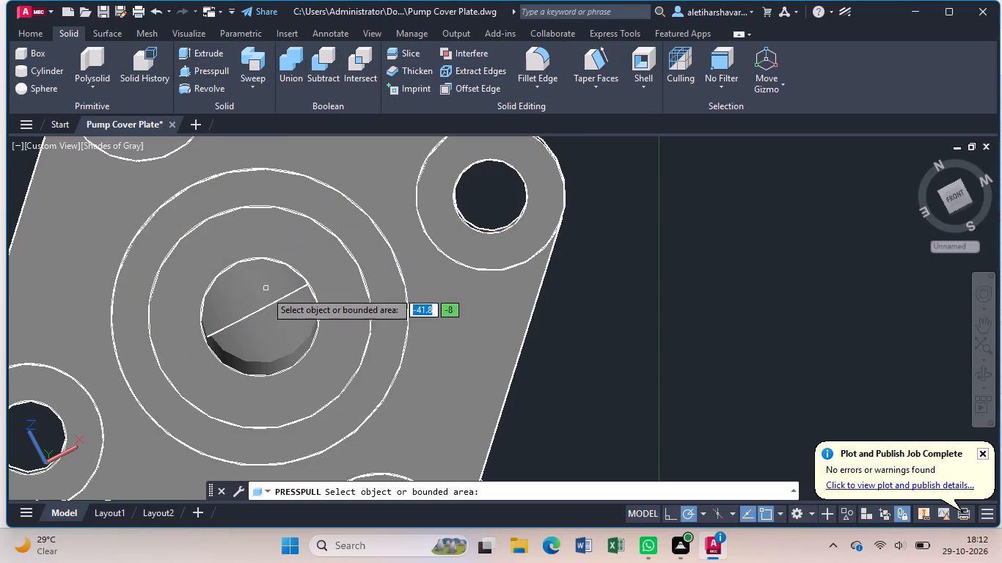
click(264, 301)
click(307, 277)
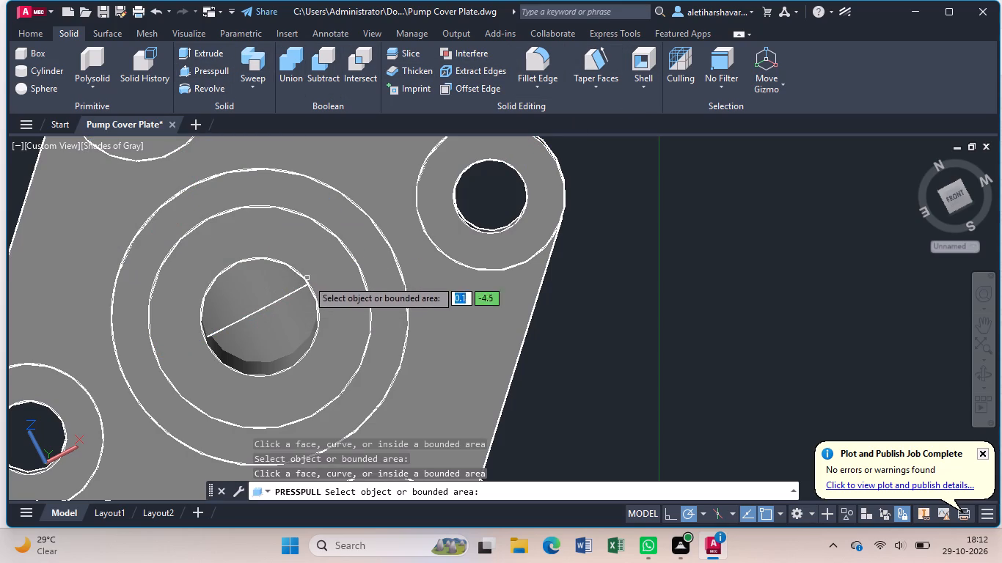
scroll(314, 296, up, 3)
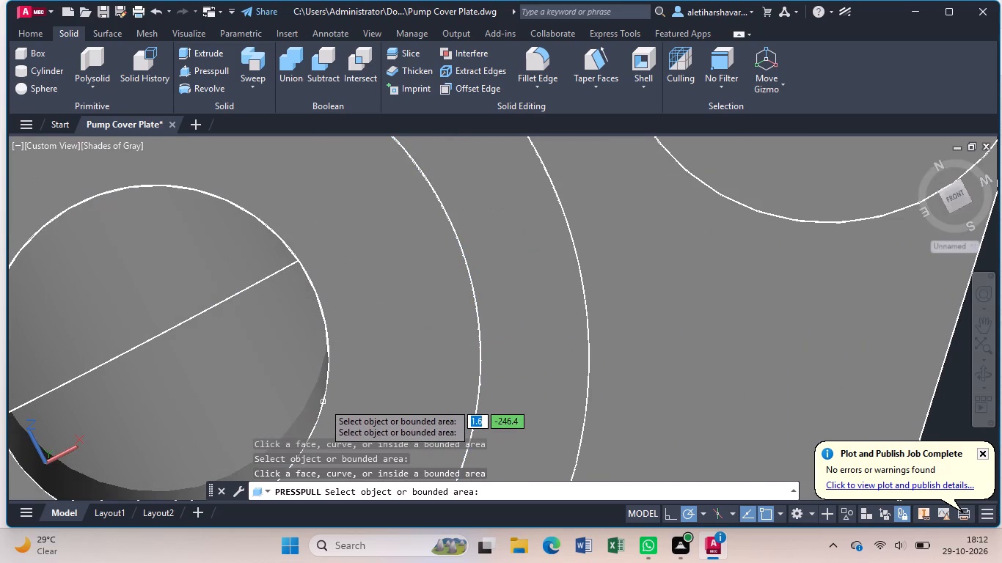
click(325, 405)
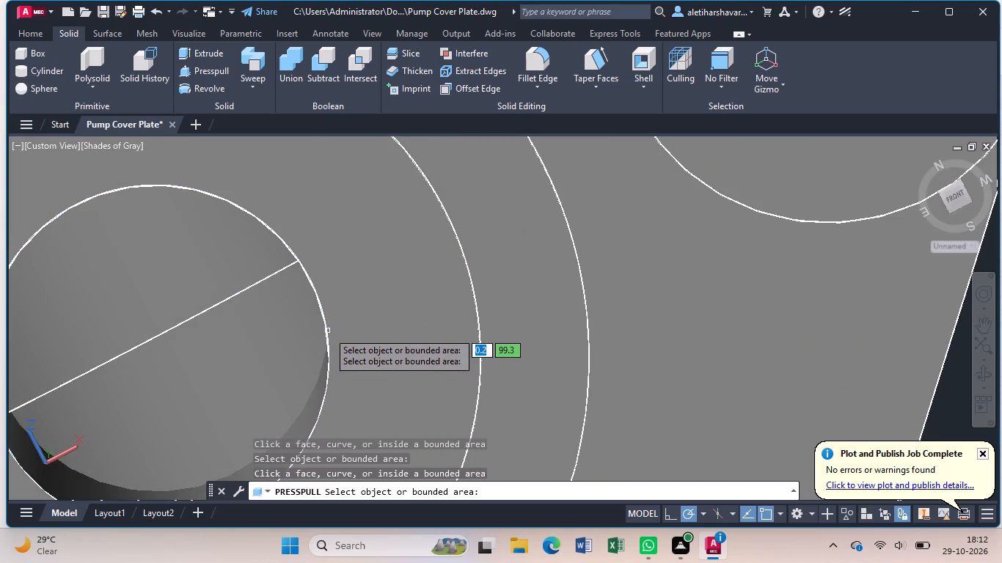
click(329, 336)
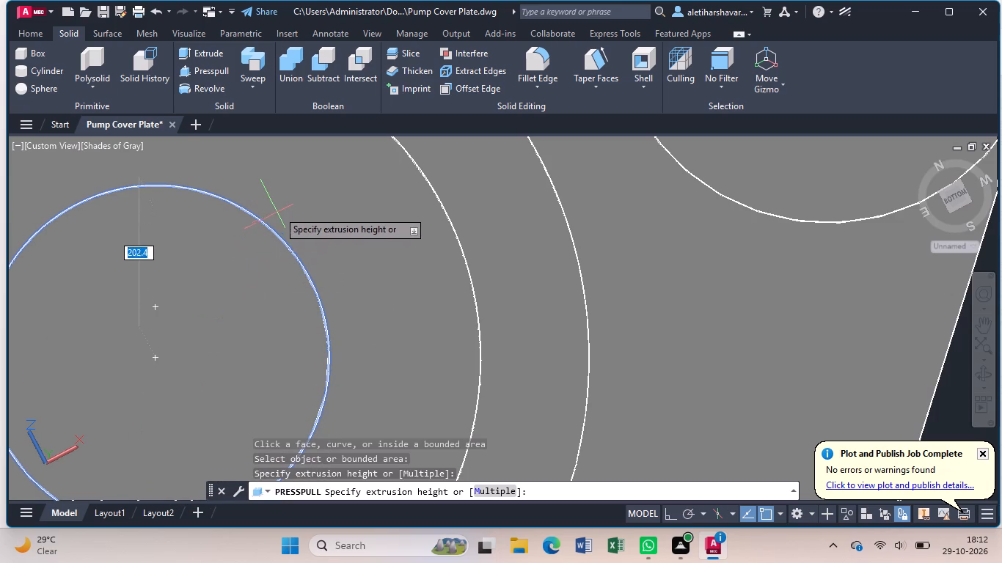
text(112)
key(Return)
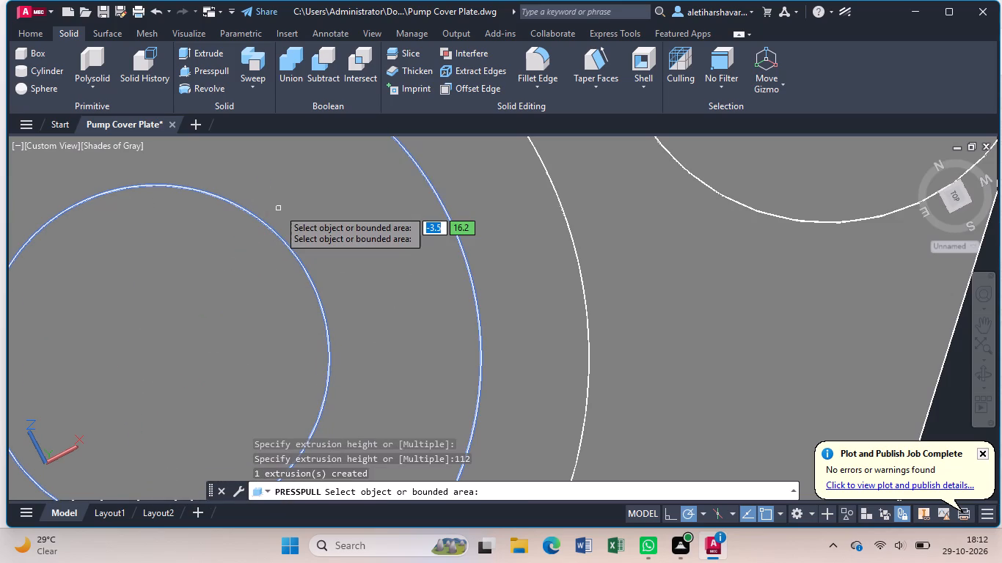
key(Escape)
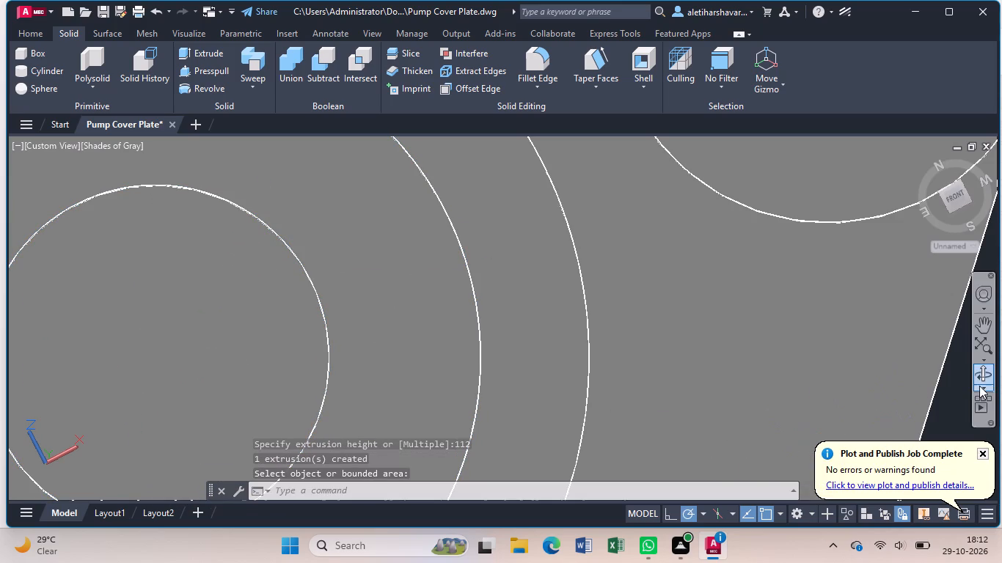
Presspull the circular area inside the upper cylinder's bore from the top of the model by 112.
click(983, 376)
drag(700, 366, 701, 424)
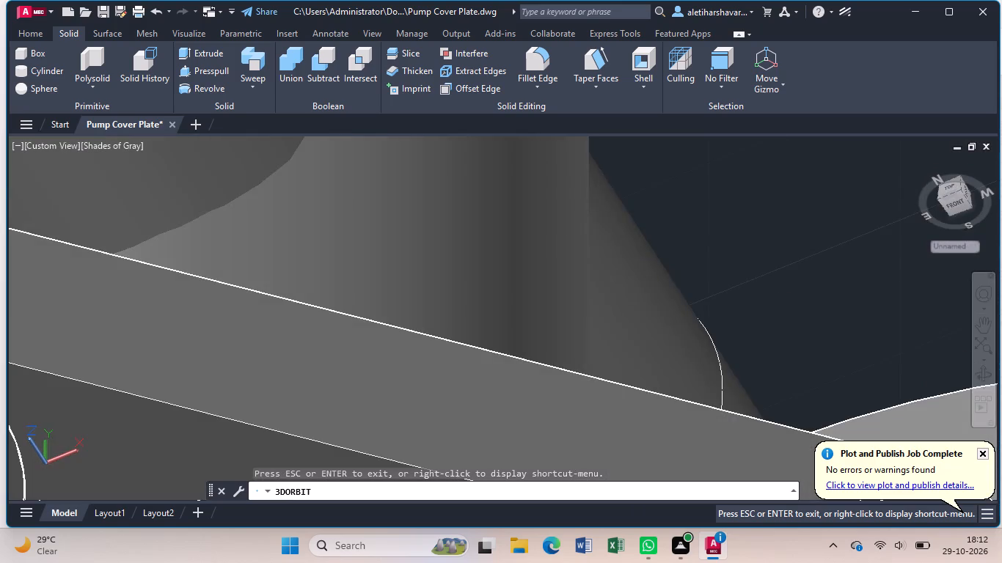
drag(654, 324, 660, 357)
scroll(656, 347, down, 10)
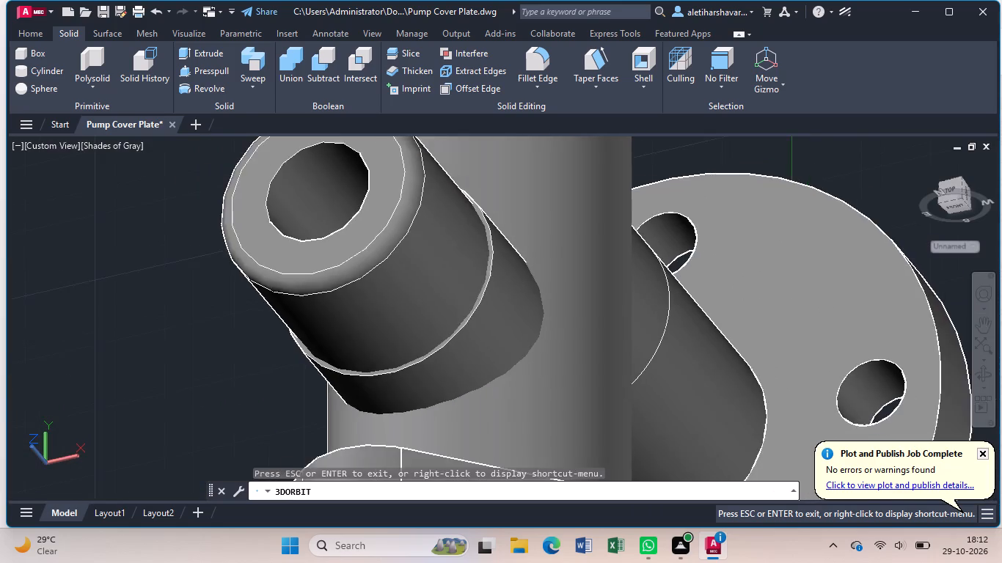
scroll(654, 347, down, 13)
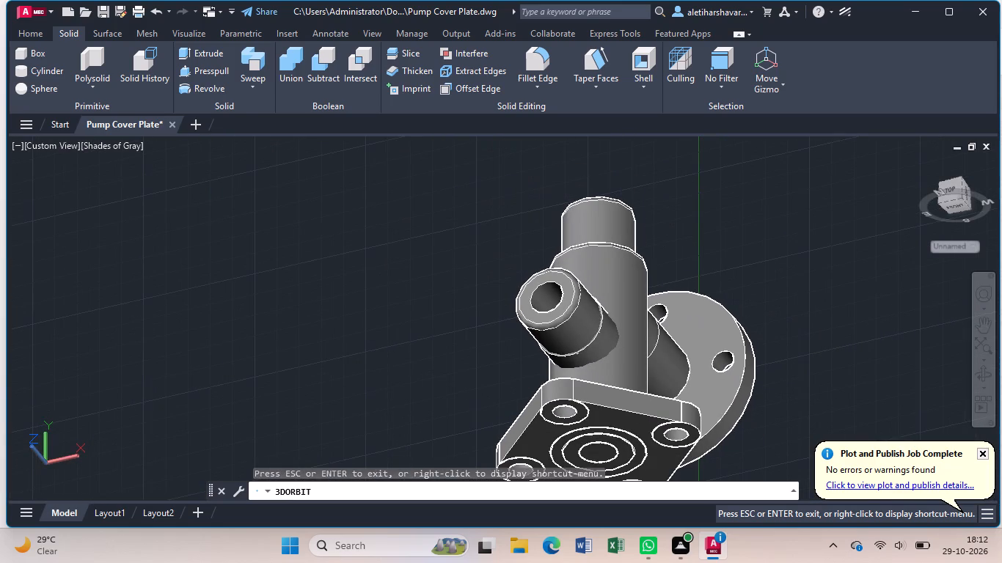
middle_drag(682, 260, 689, 325)
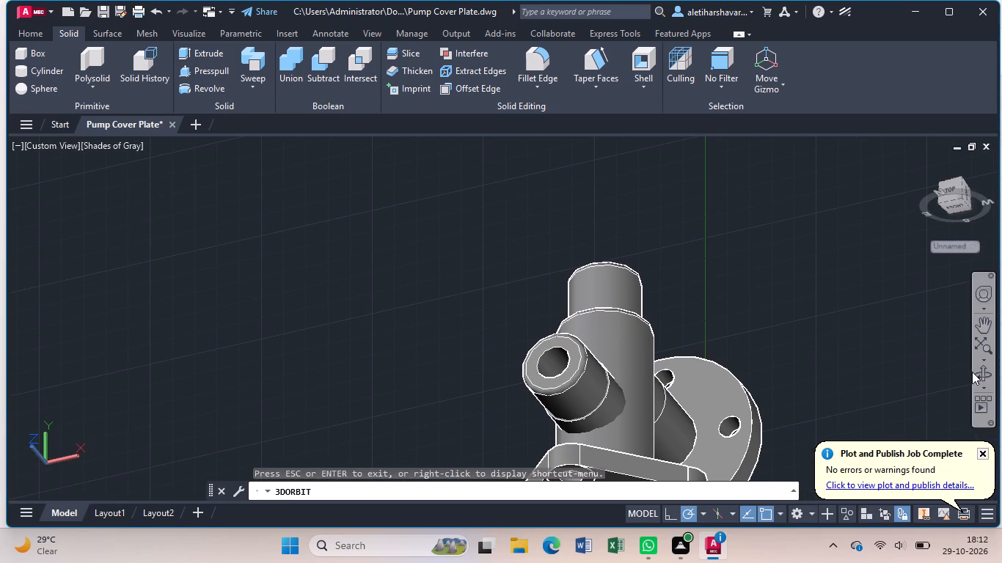
click(983, 372)
drag(684, 304, 673, 412)
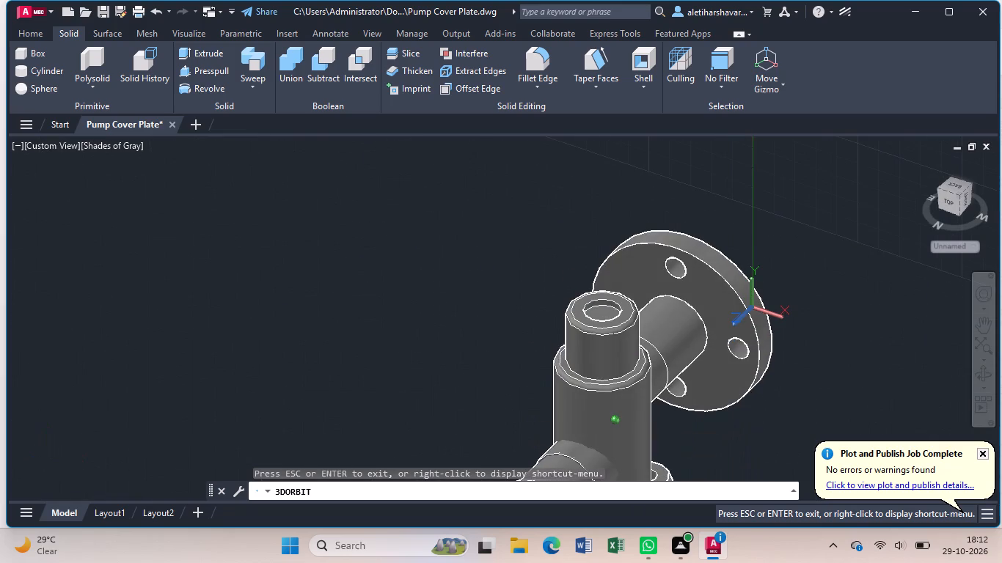
drag(590, 255, 575, 314)
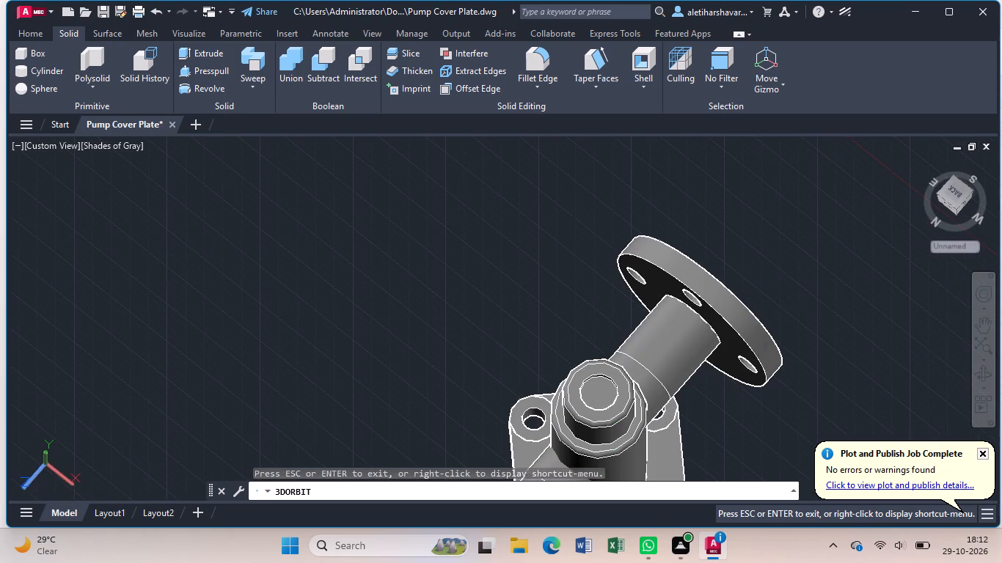
key(Escape)
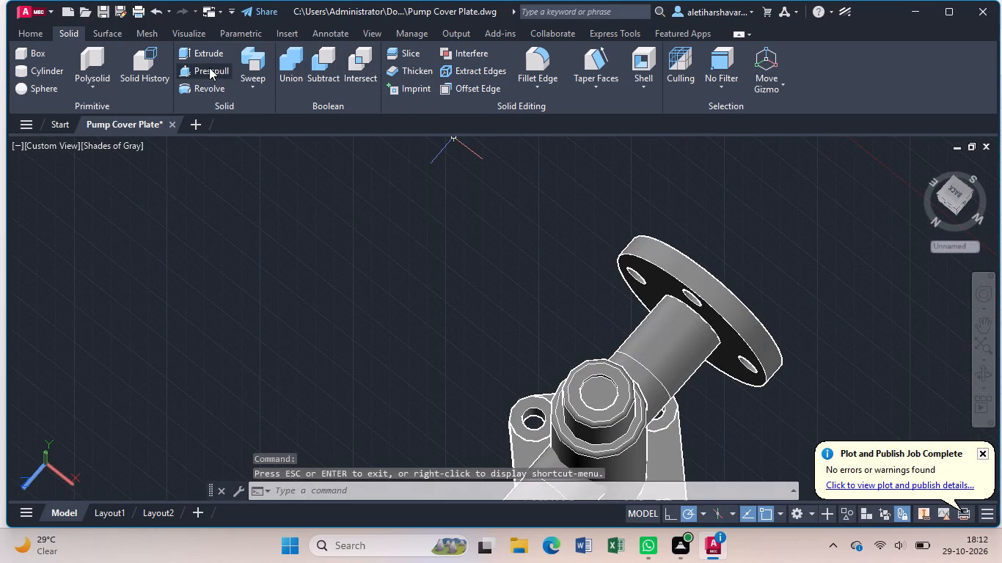
click(209, 68)
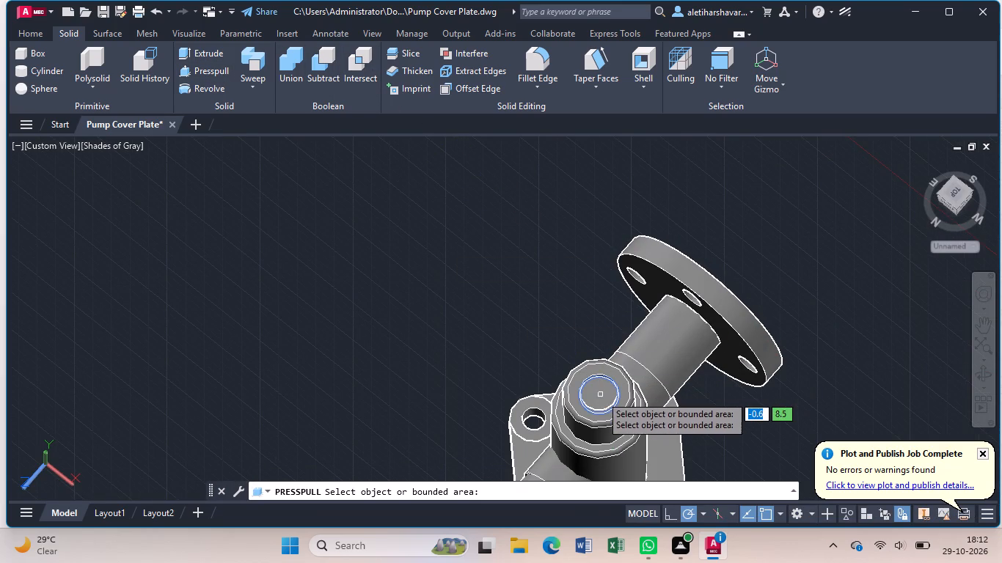
click(601, 395)
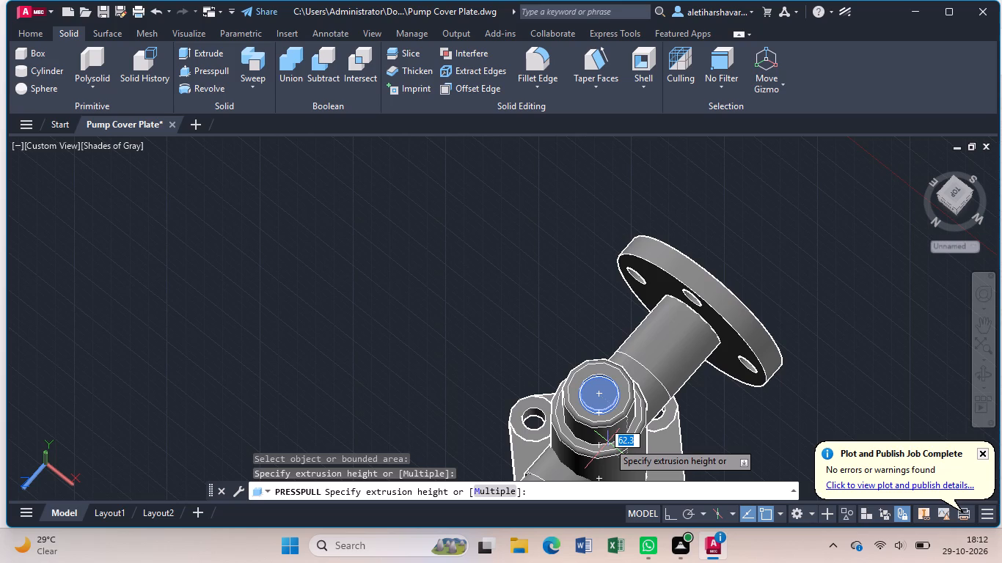
text(112)
key(Return)
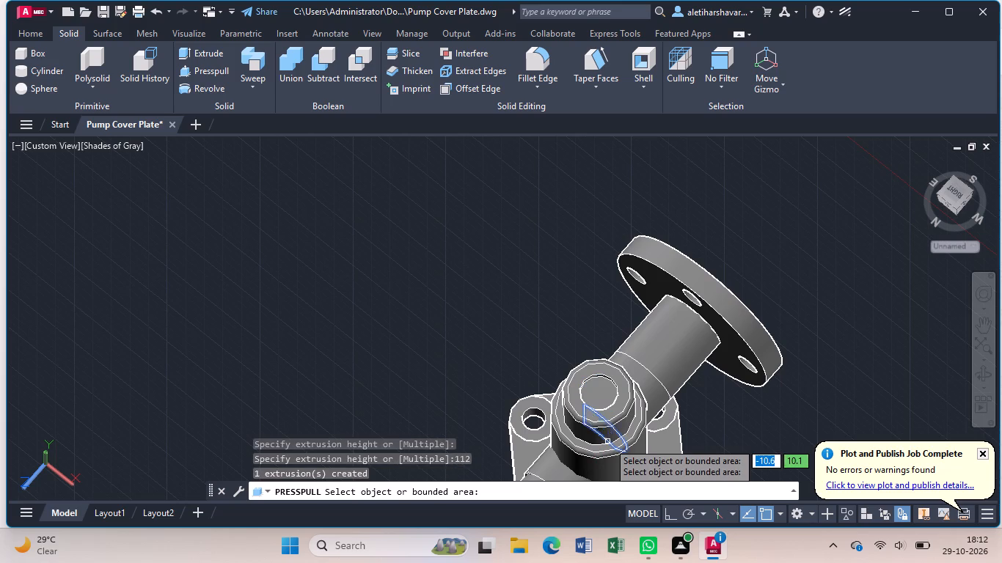
Presspull the circular area inside the upper cylinder's bore by 112 once more.
middle_drag(630, 440, 511, 341)
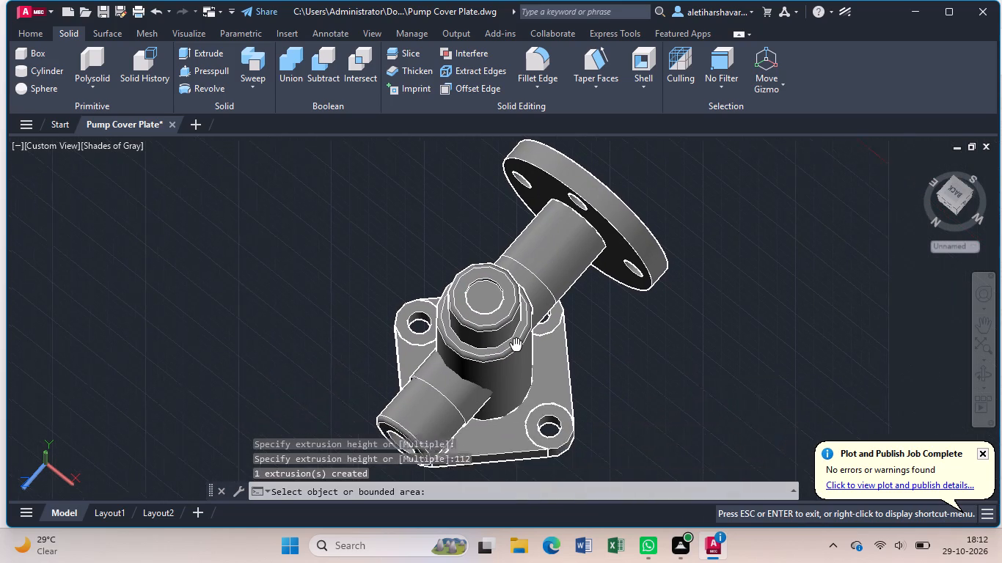
middle_drag(511, 341, 496, 329)
scroll(480, 322, up, 3)
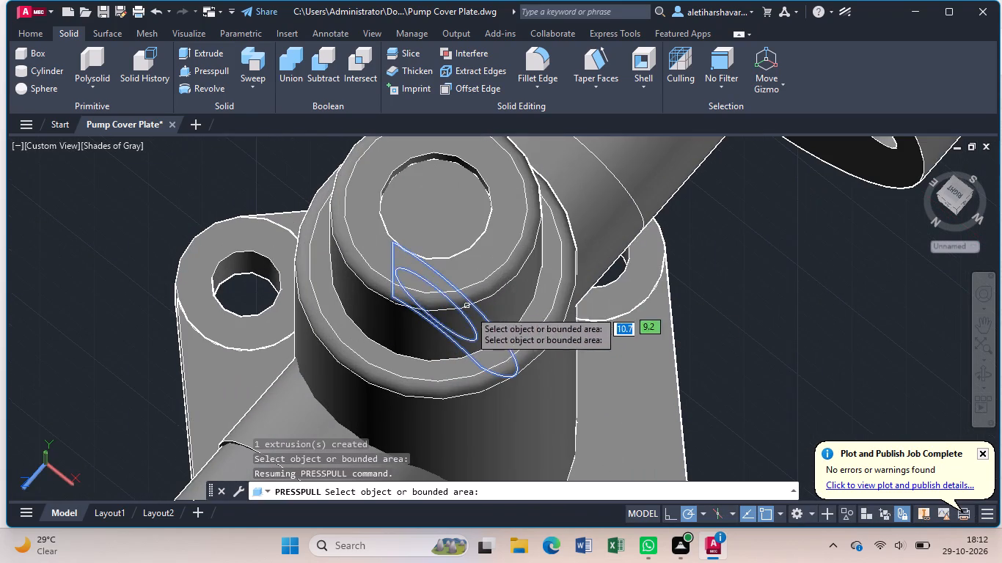
click(431, 201)
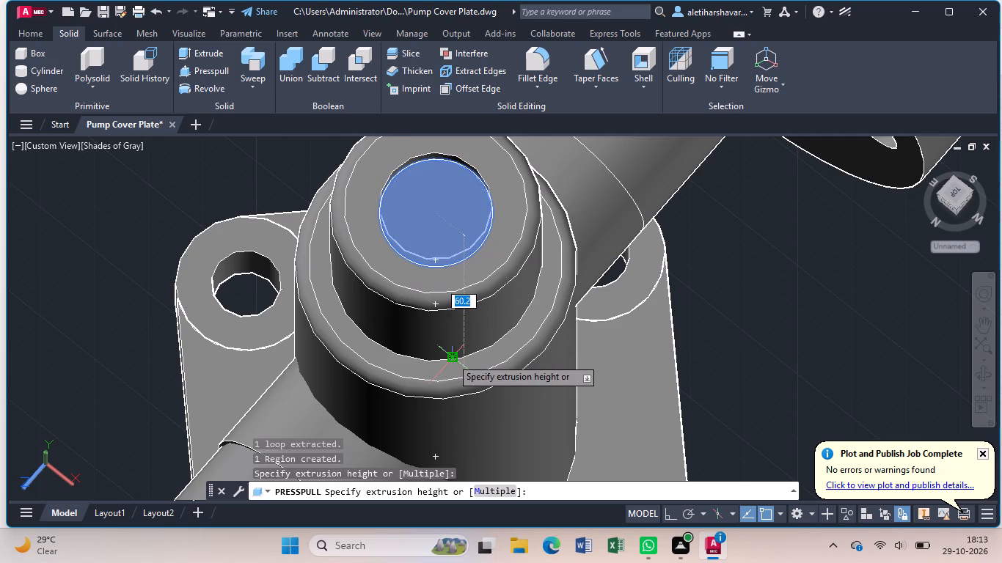
text(112)
key(Return)
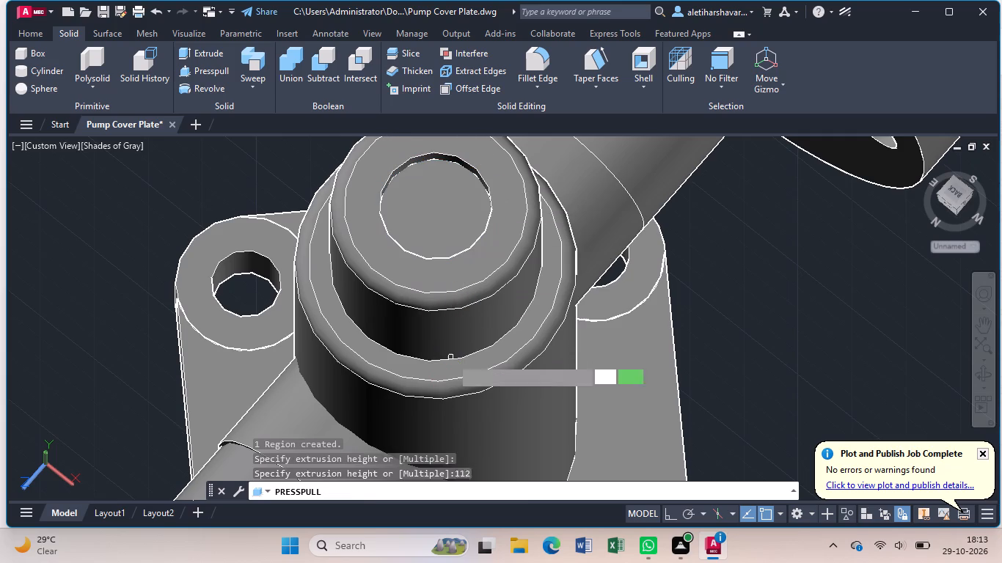
Presspull the circular area inside the upper cylinder's bore by 90.
click(447, 223)
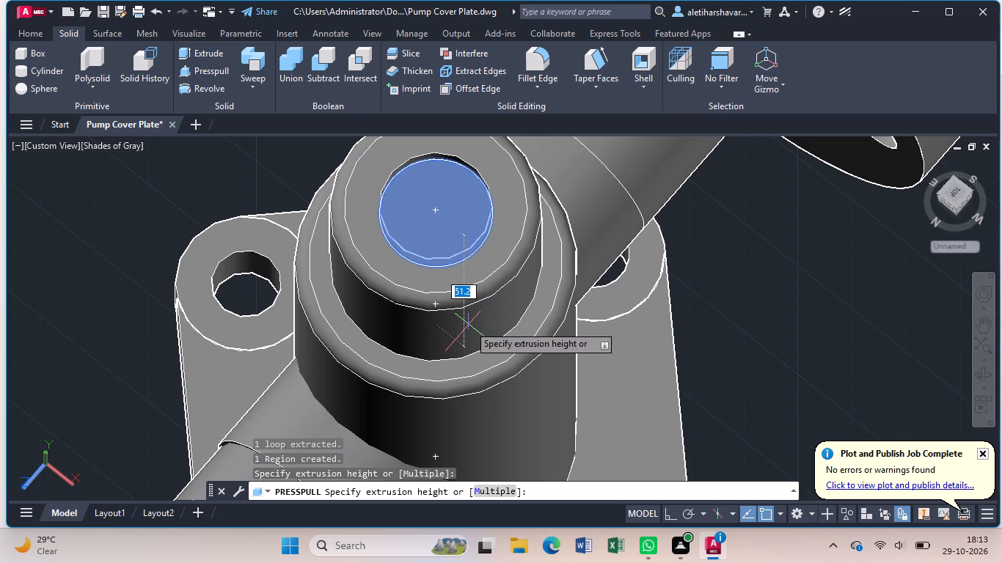
text(90)
key(Return)
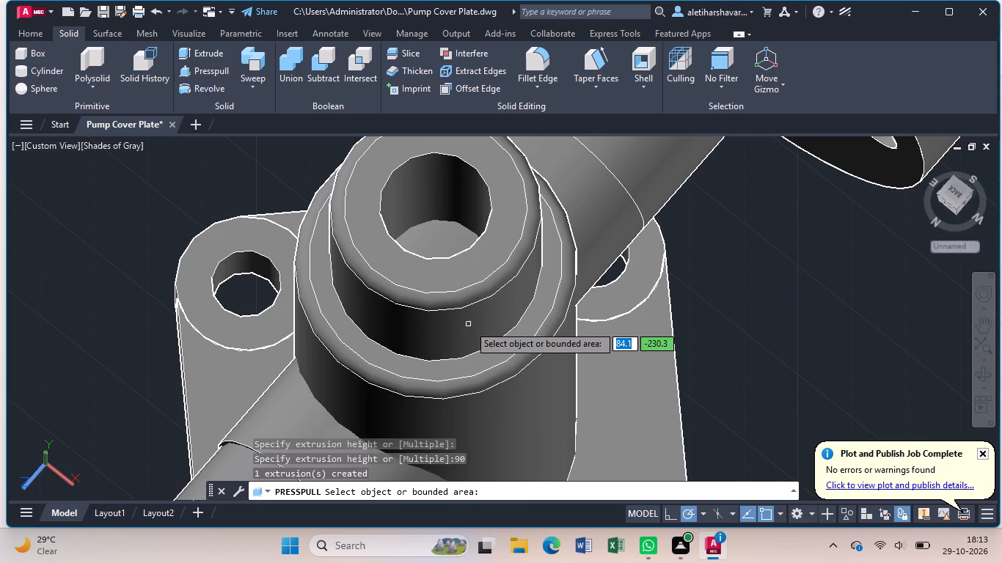
Examine the inside of the upper cylinder's bore from above at several angles.
click(980, 377)
drag(747, 285, 754, 320)
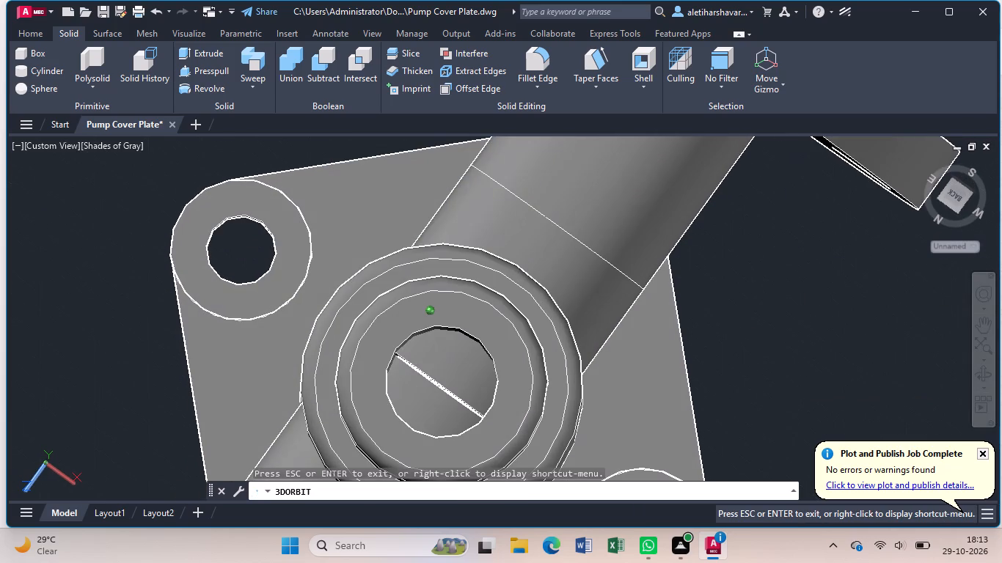
drag(754, 320, 760, 265)
drag(797, 355, 797, 354)
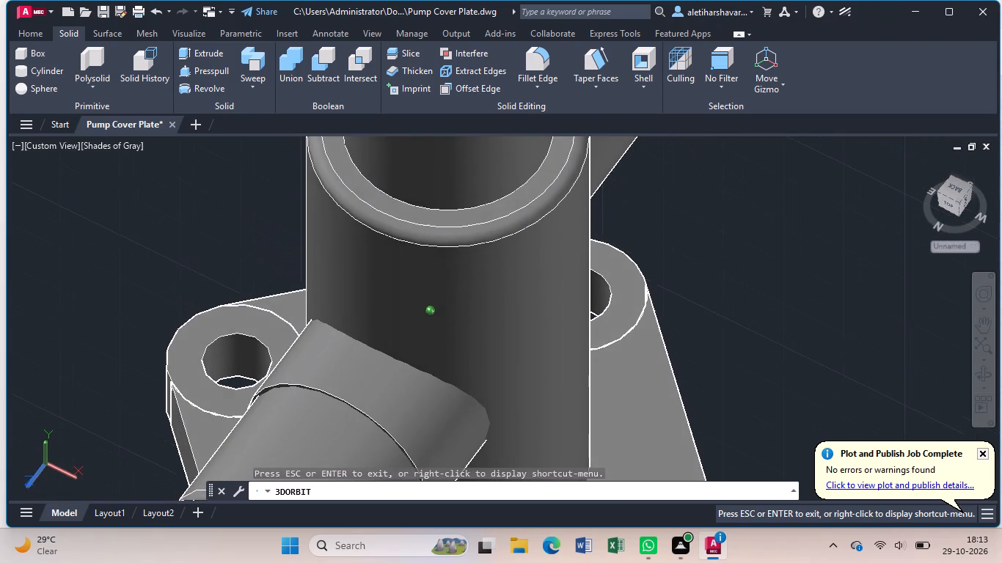
drag(797, 354, 814, 411)
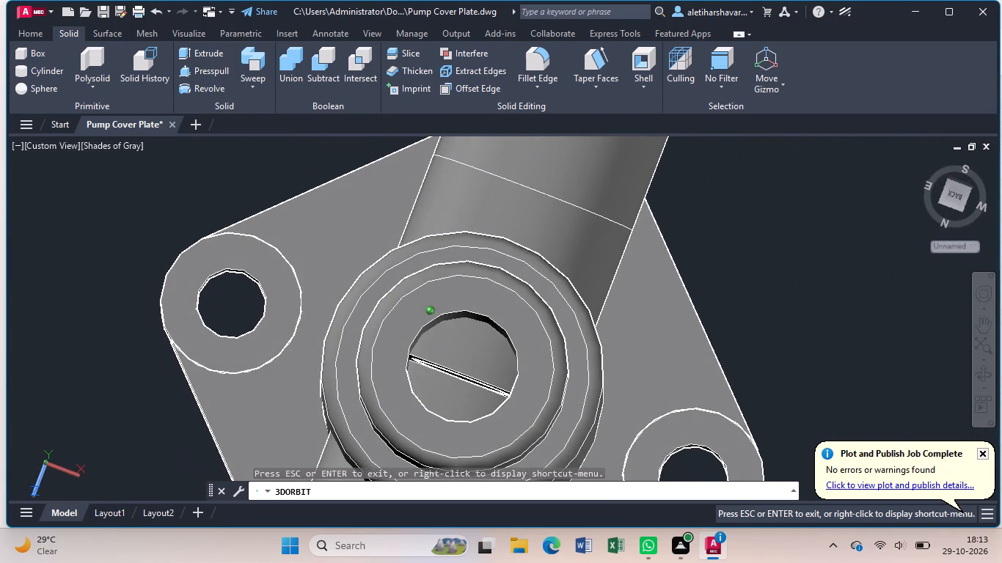
drag(814, 411, 813, 406)
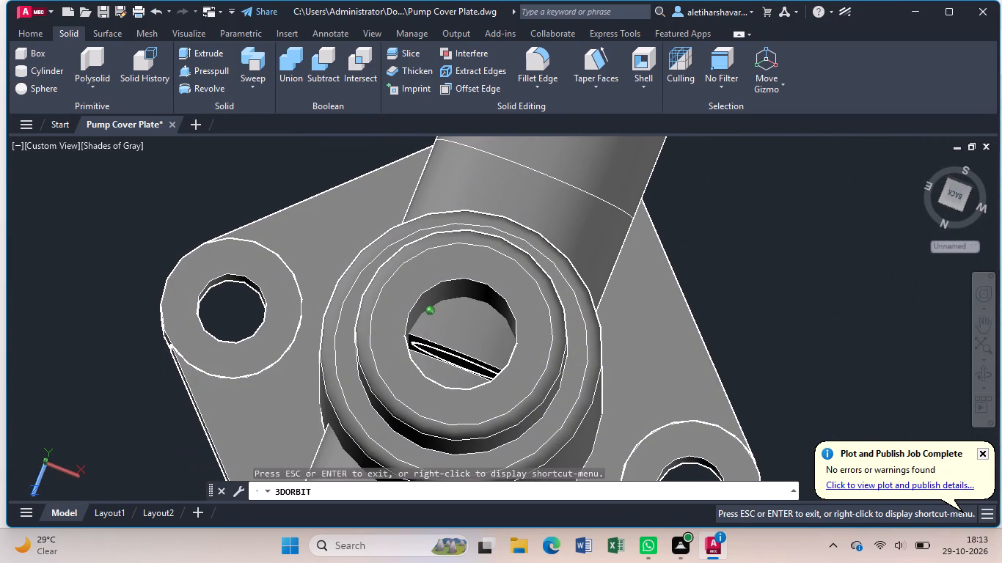
drag(813, 406, 813, 407)
scroll(808, 393, down, 6)
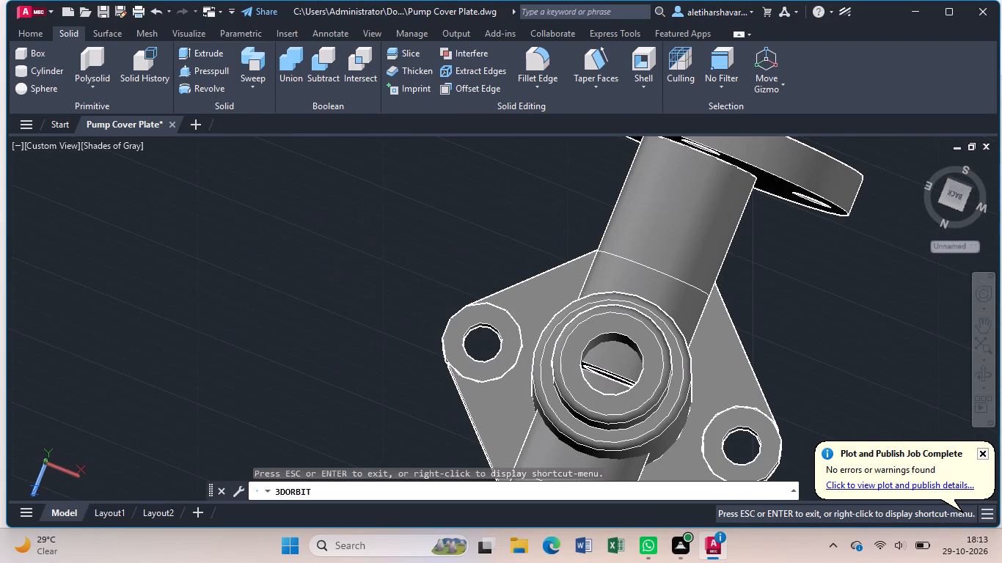
Delete the cylindrical solid filling the central bore on the base plate's underside.
drag(982, 369, 964, 374)
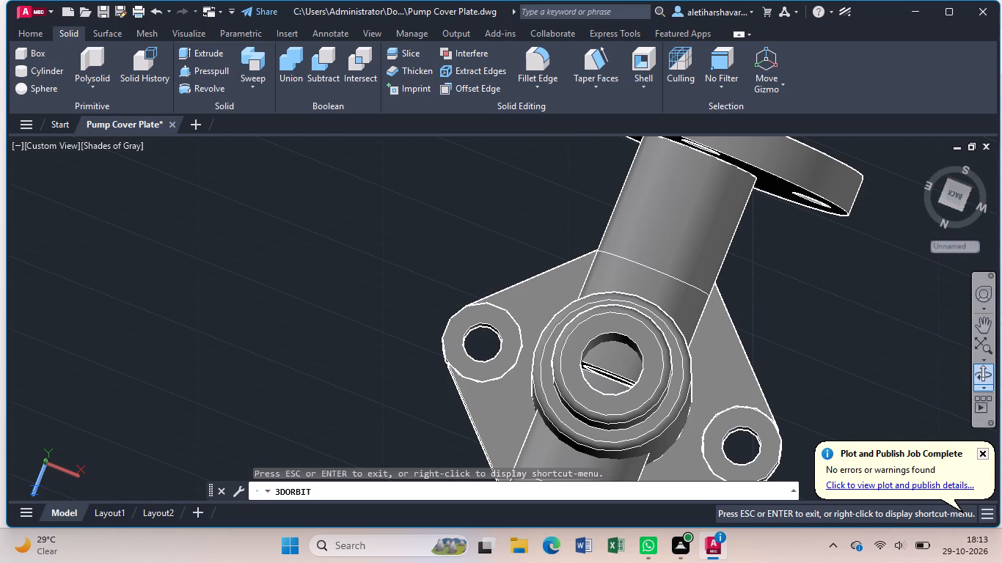
drag(725, 395, 670, 302)
drag(788, 450, 768, 406)
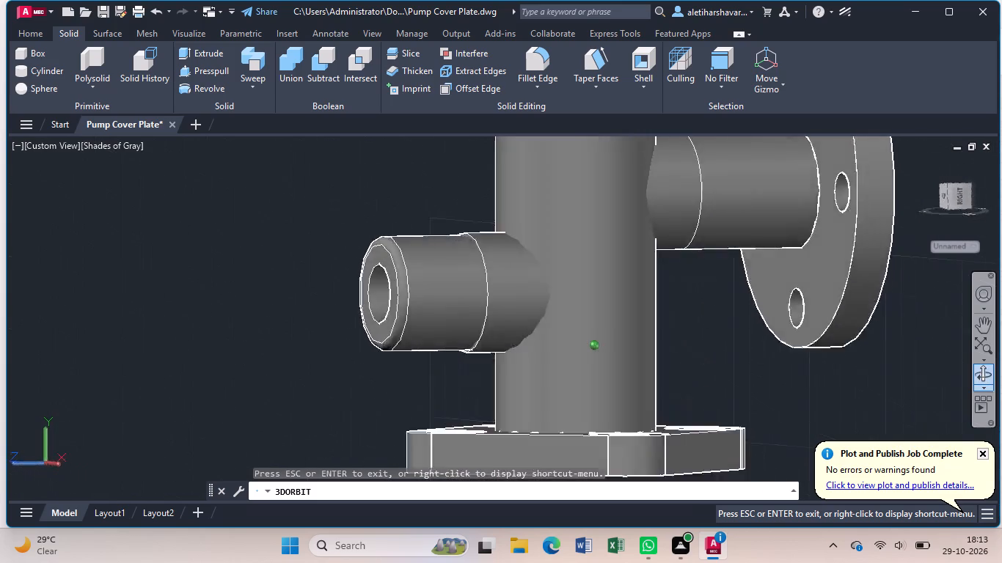
drag(768, 406, 755, 370)
drag(712, 479, 692, 391)
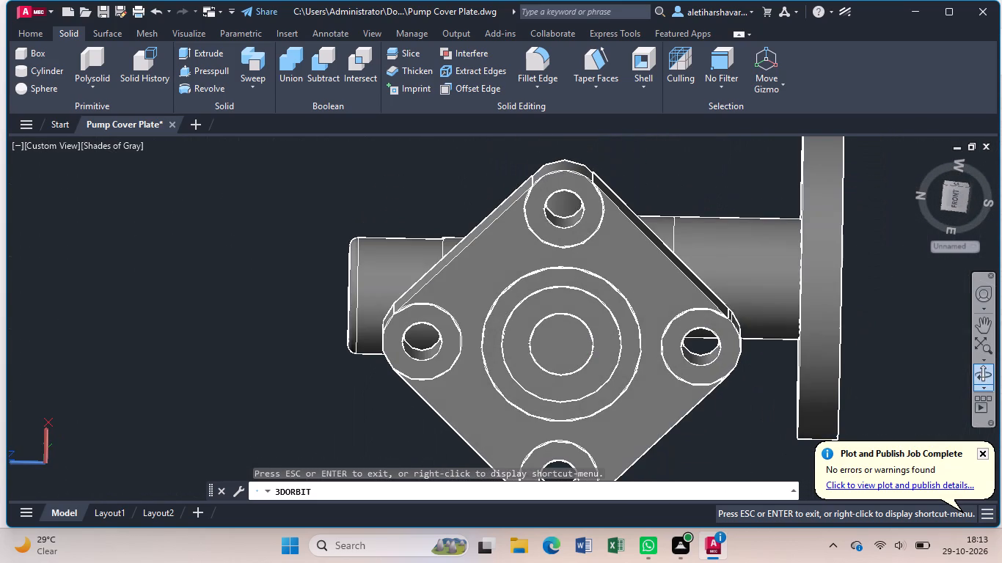
key(Escape)
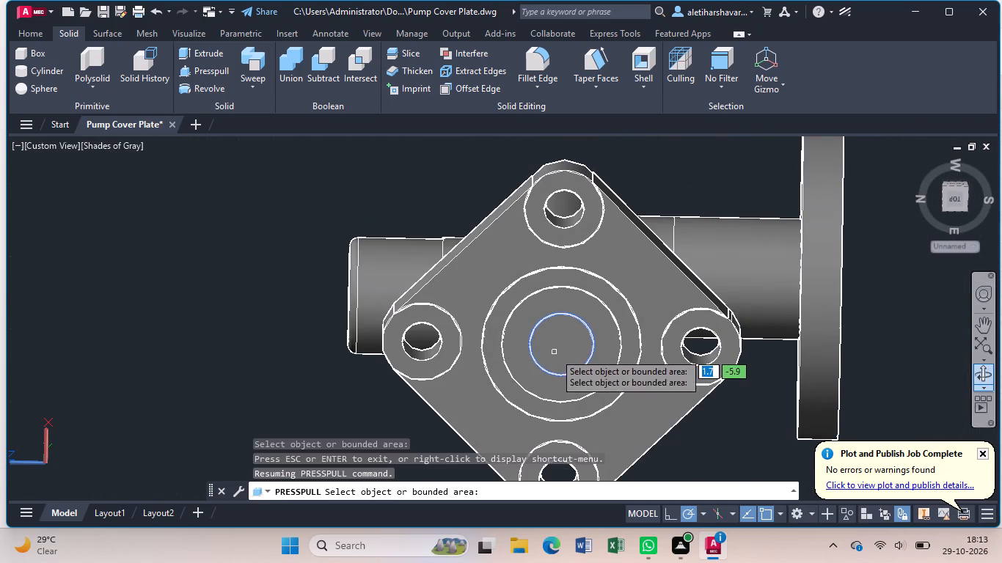
click(555, 353)
key(Escape)
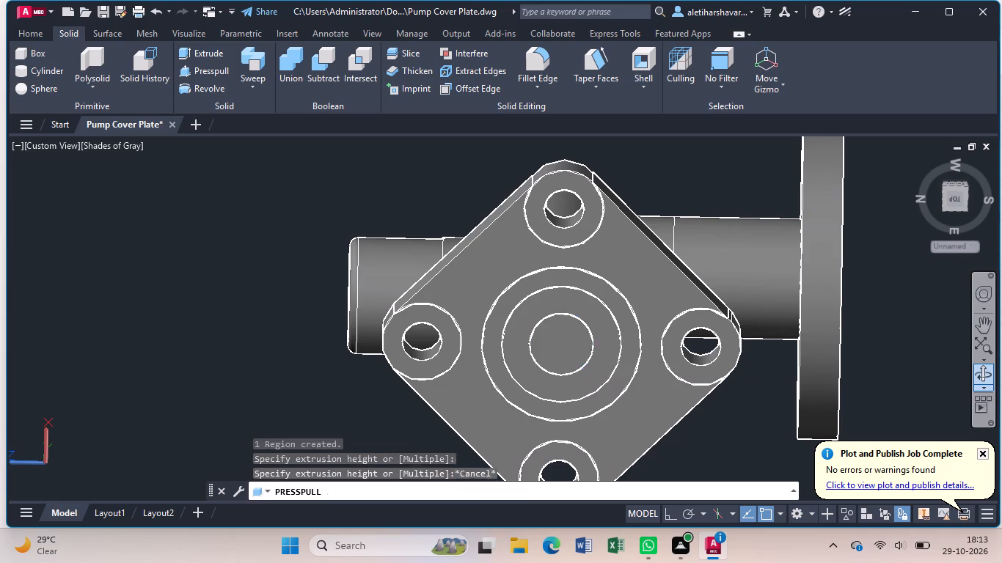
key(Escape)
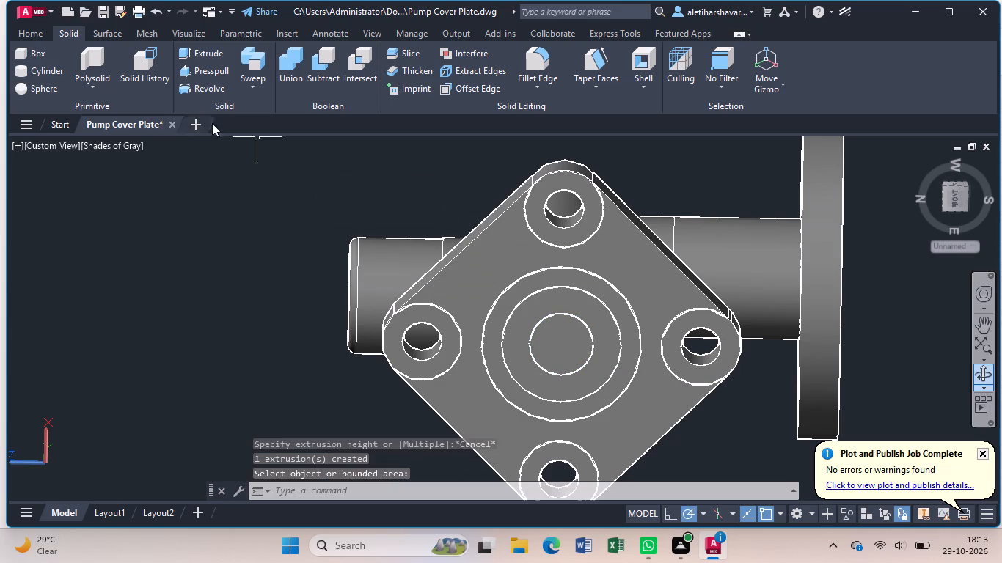
click(577, 339)
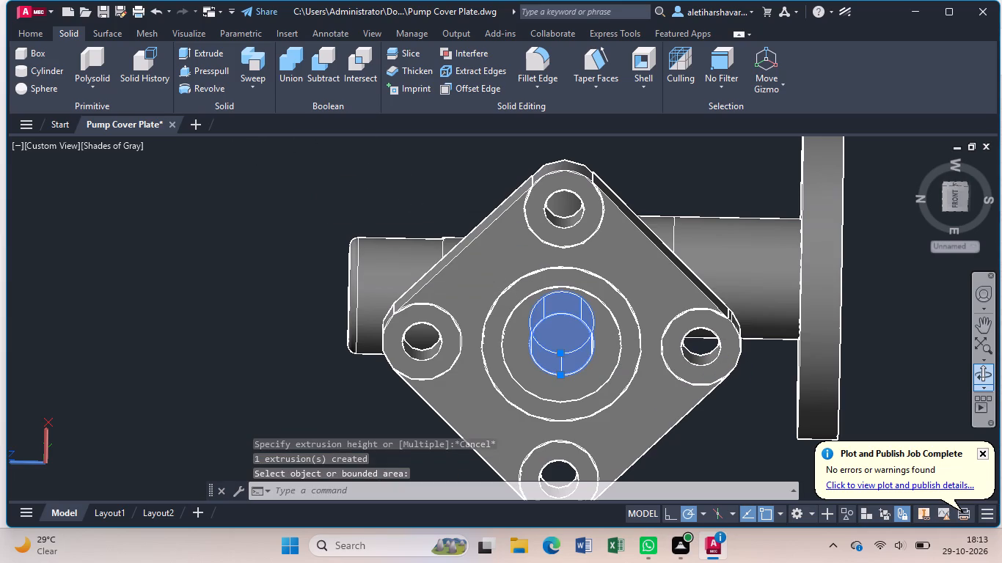
key(Delete)
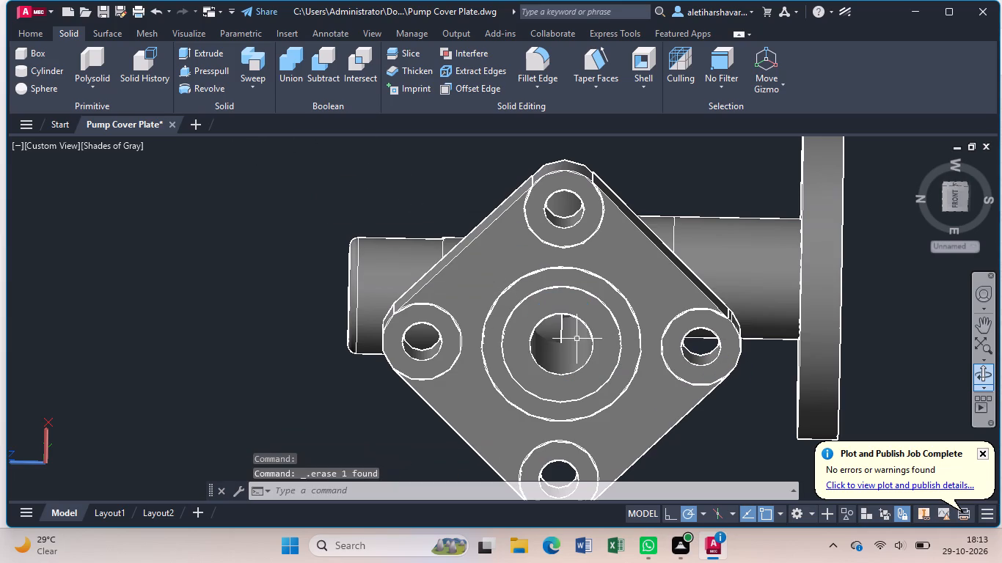
Select the side boss's inner cylinder that reaches into the central bore and examine it.
click(563, 325)
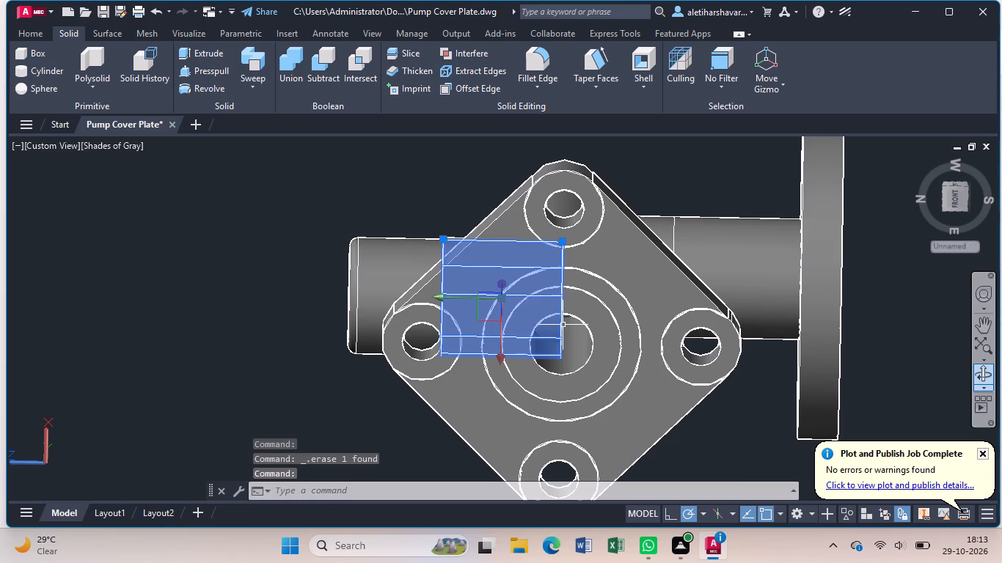
click(984, 366)
drag(855, 279, 864, 291)
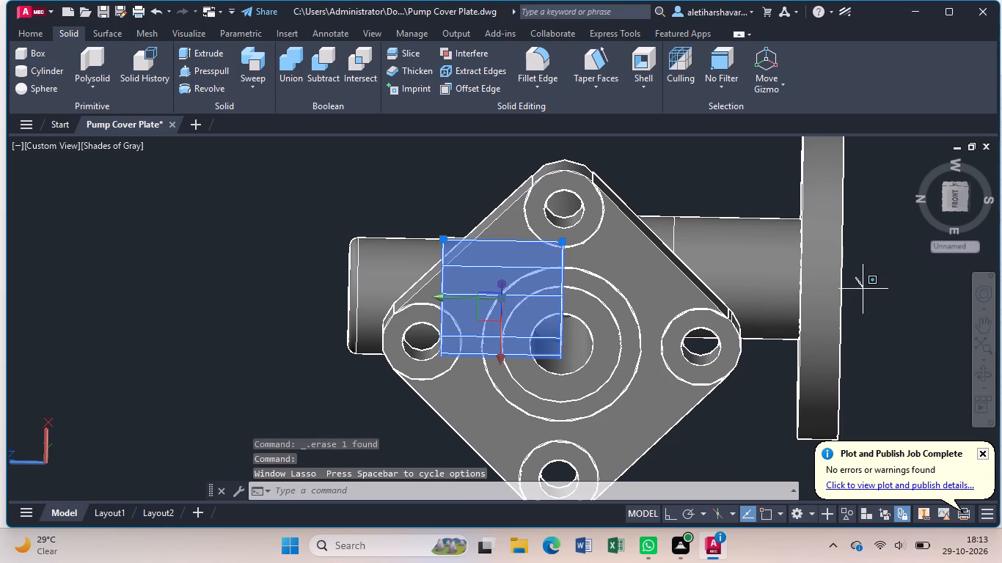
drag(864, 291, 882, 339)
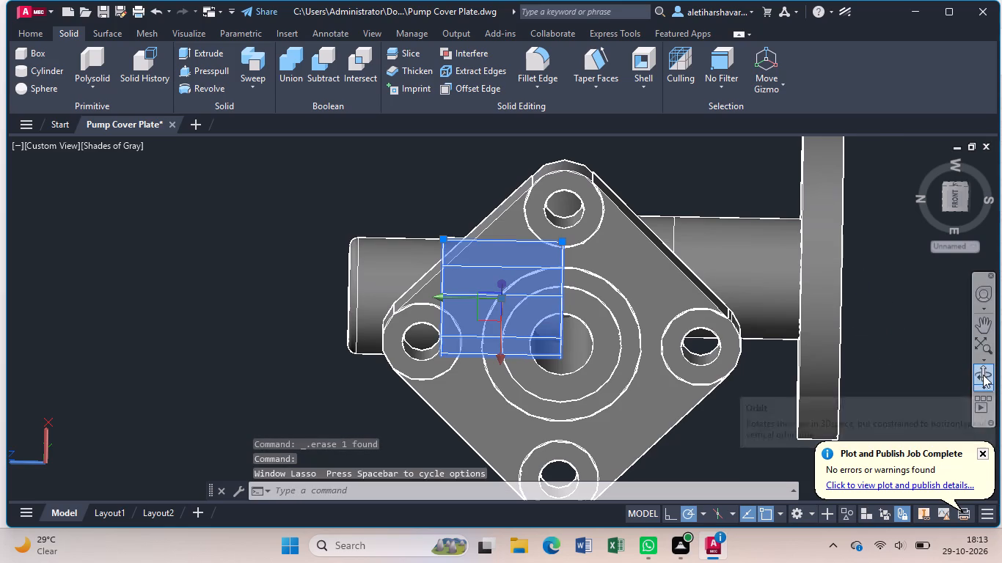
click(983, 375)
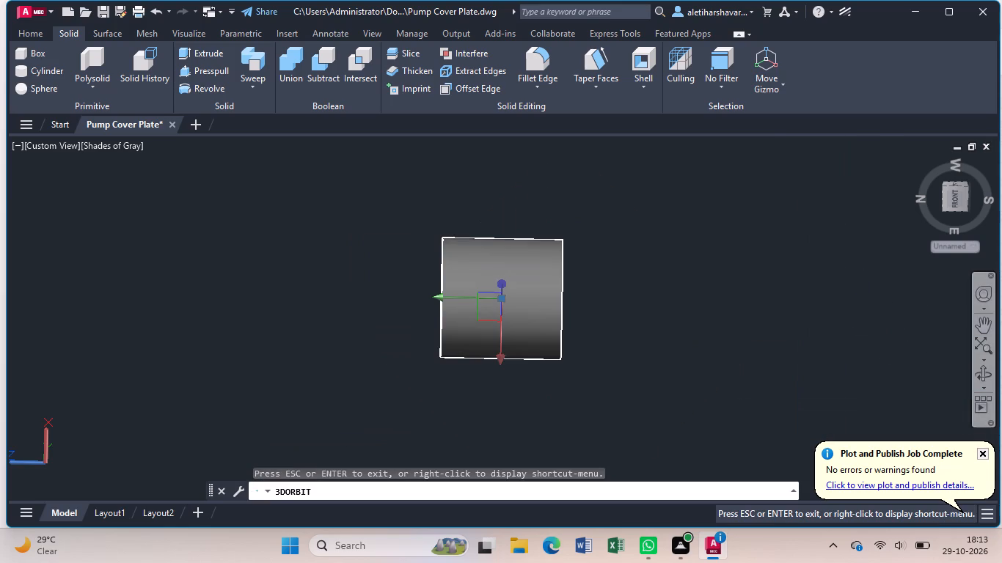
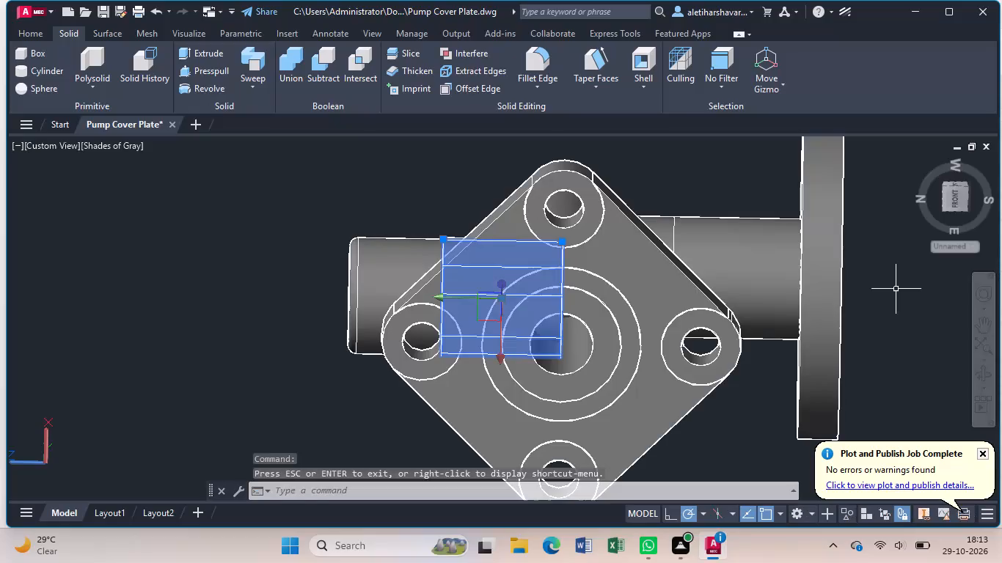
Orbit around the model to examine the square base flange's underside and the pipe branches from several sides.
click(992, 370)
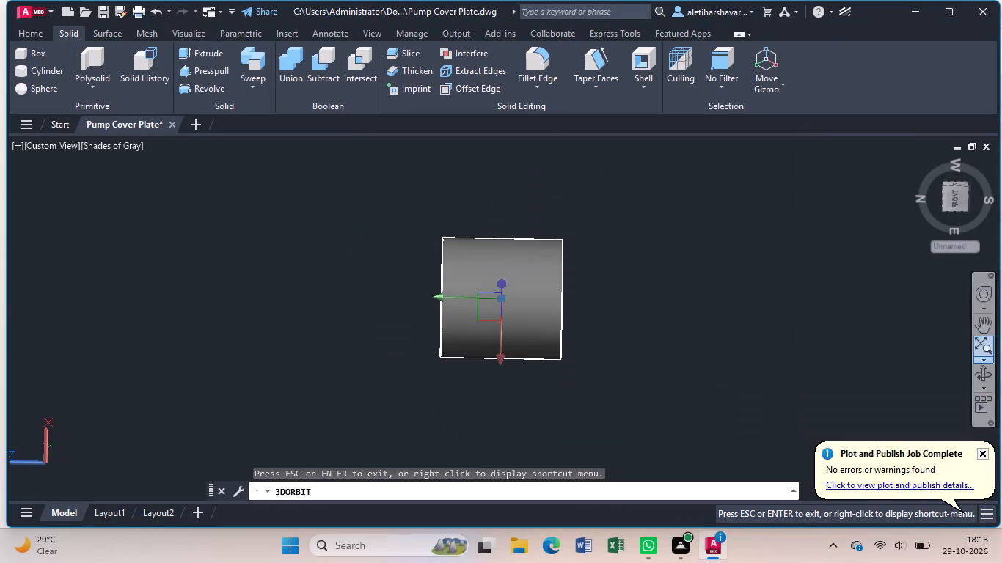
key(Escape)
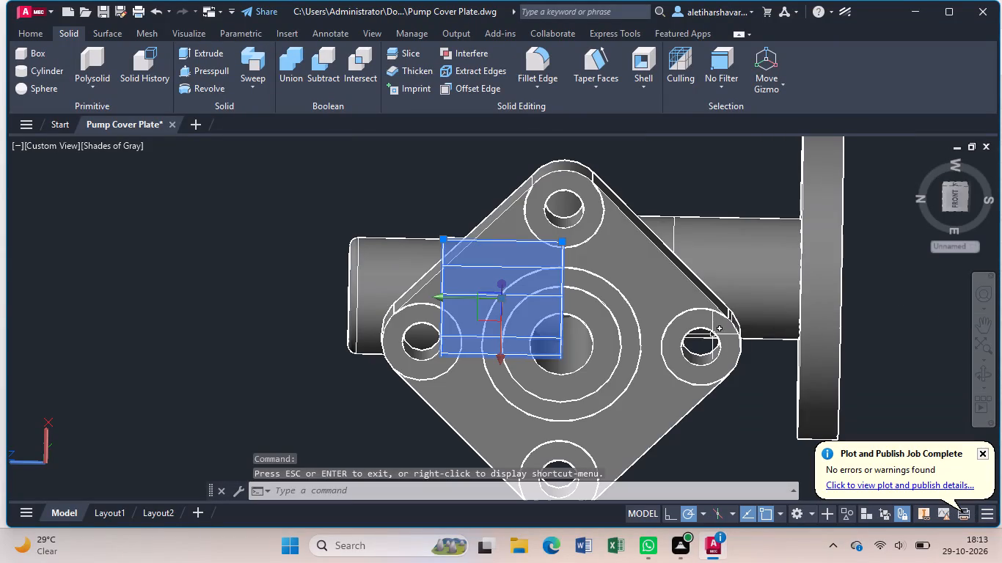
key(Escape)
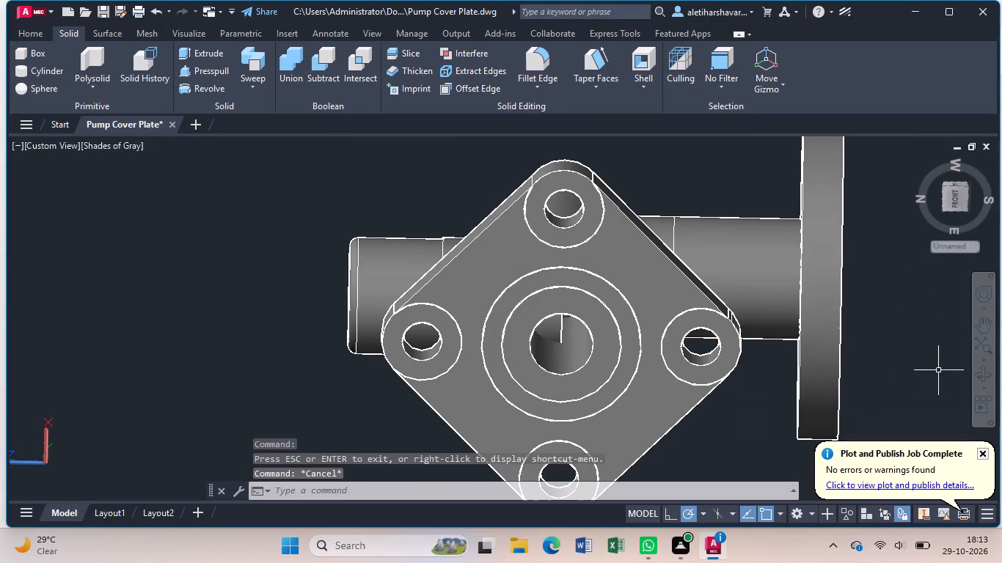
click(981, 370)
drag(907, 332, 913, 389)
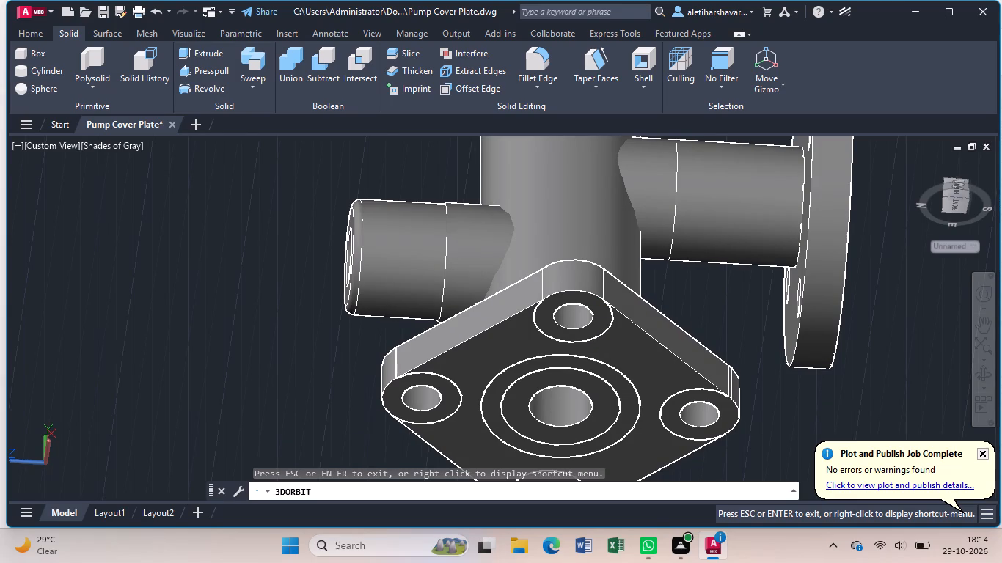
key(Escape)
scroll(579, 380, down, 2)
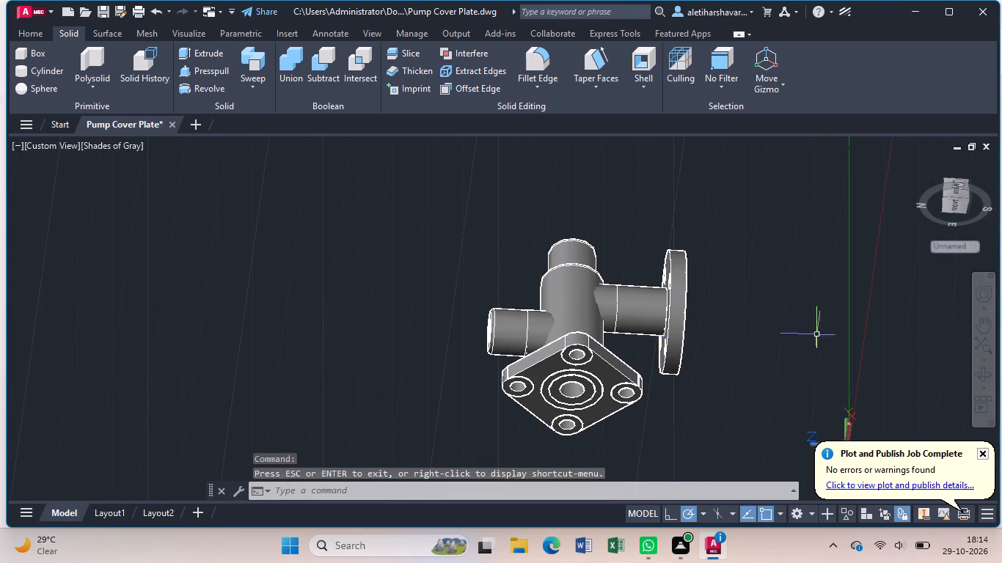
click(979, 374)
drag(775, 295, 775, 323)
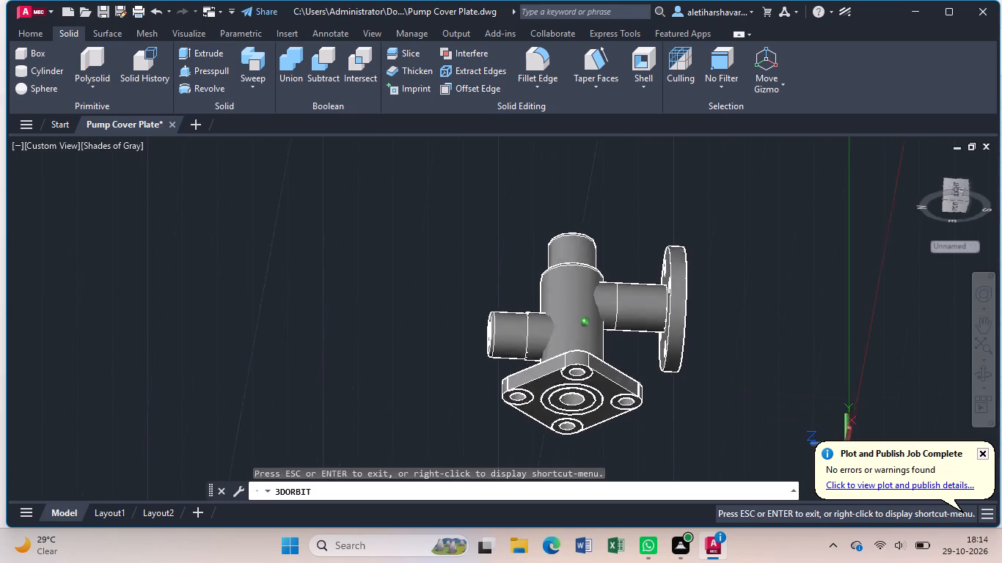
drag(775, 323, 774, 397)
drag(711, 250, 751, 321)
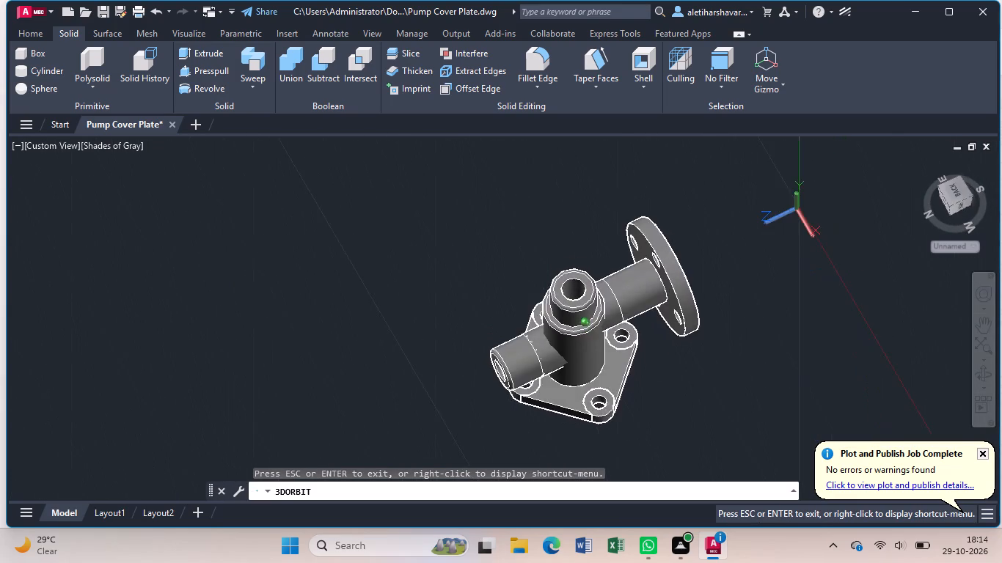
drag(751, 321, 755, 306)
key(Escape)
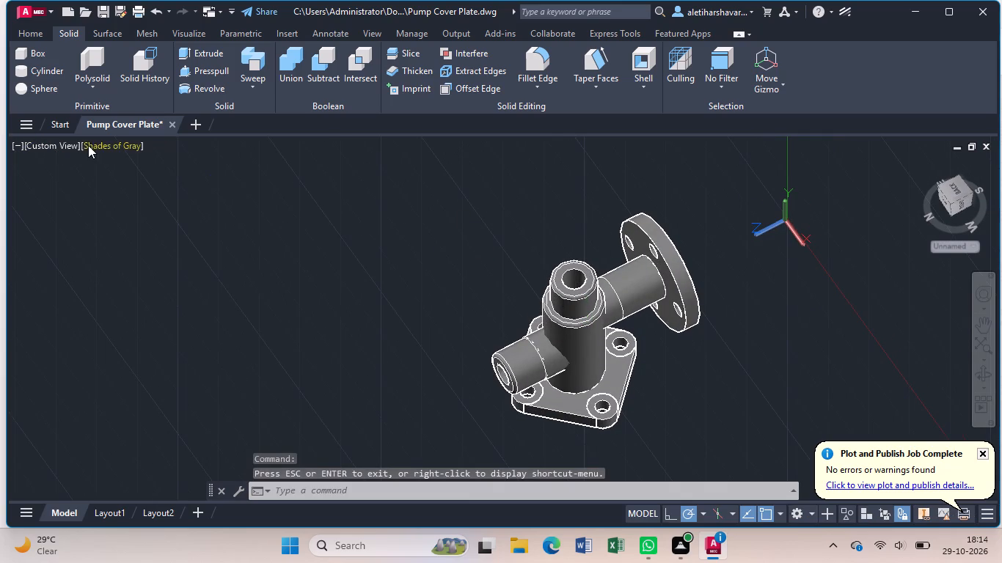
Set the viewport to the Top view and then to SW Isometric, with the whole part in sight.
click(75, 142)
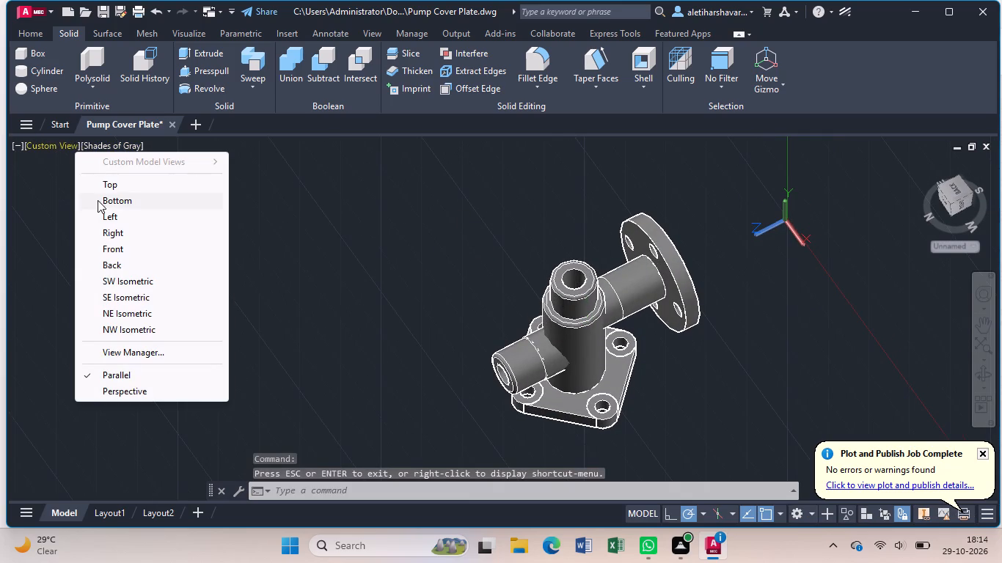
click(111, 187)
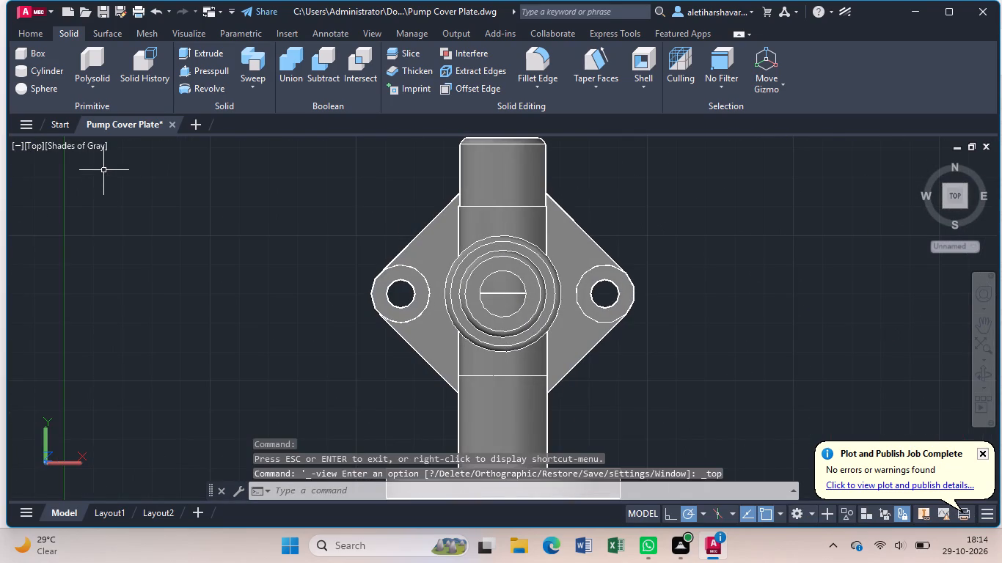
click(37, 144)
click(87, 280)
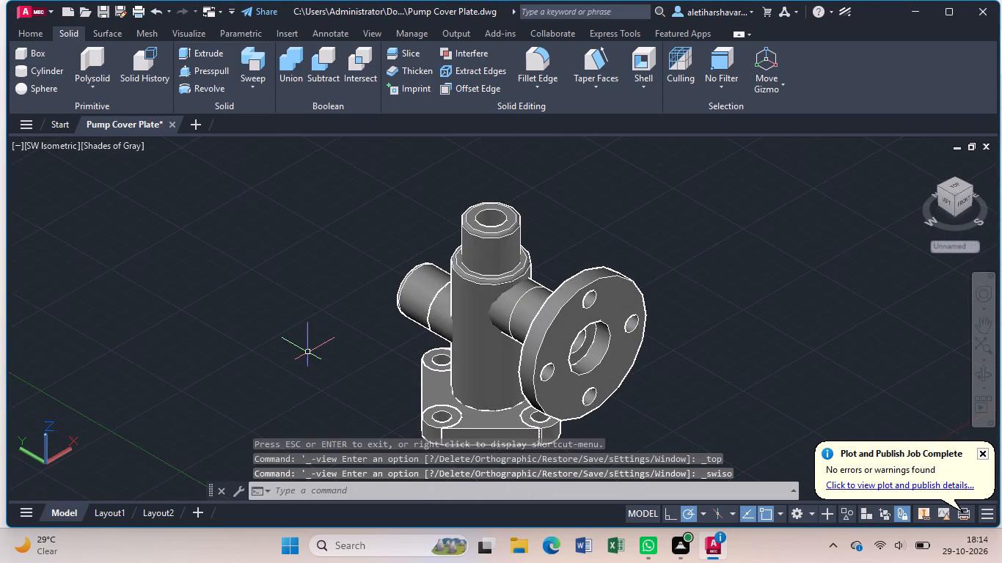
middle_drag(310, 353, 337, 311)
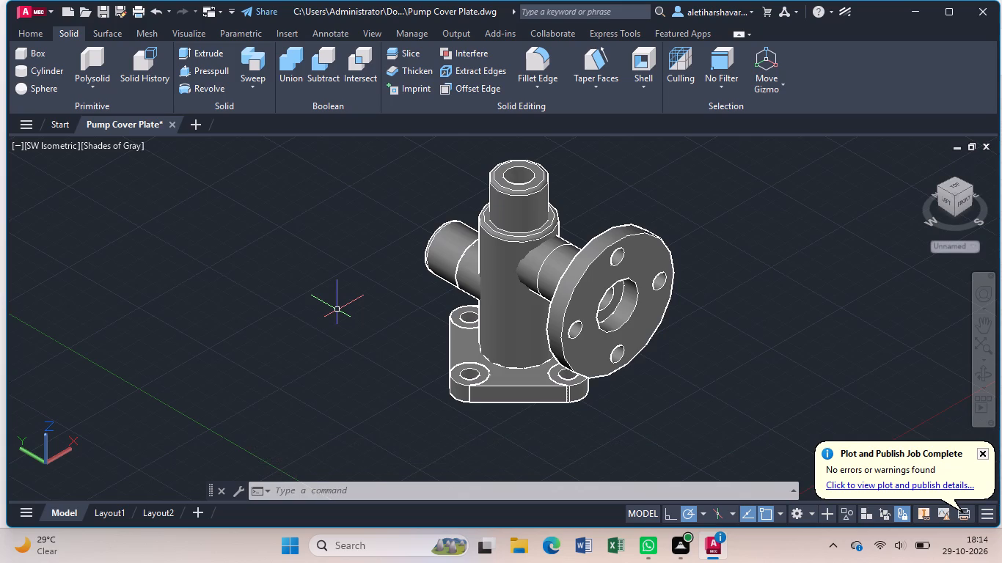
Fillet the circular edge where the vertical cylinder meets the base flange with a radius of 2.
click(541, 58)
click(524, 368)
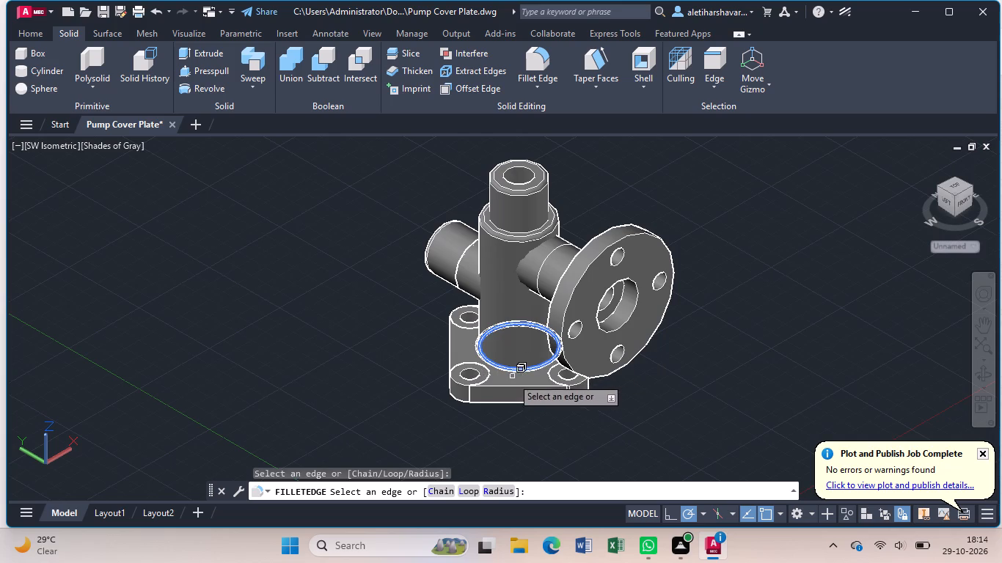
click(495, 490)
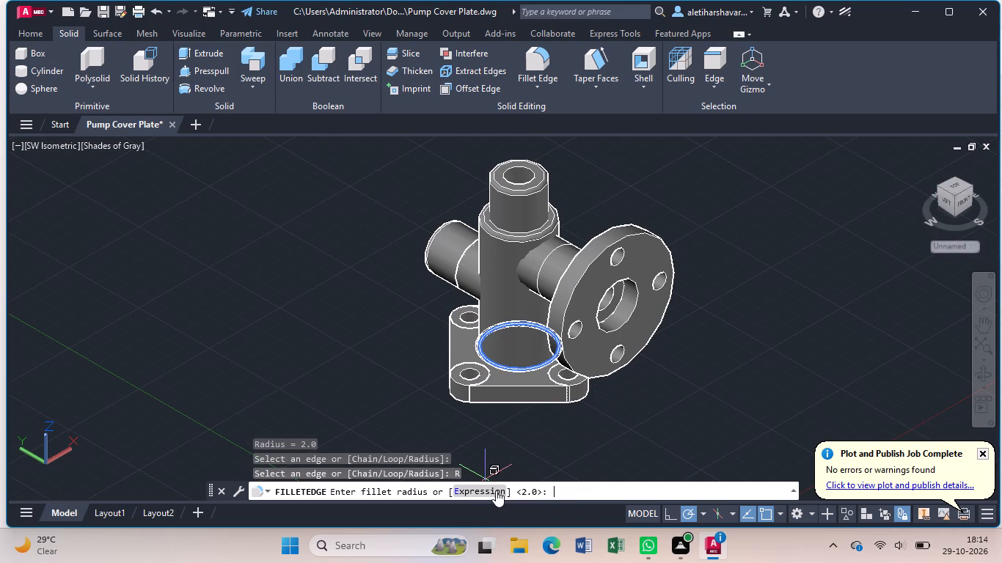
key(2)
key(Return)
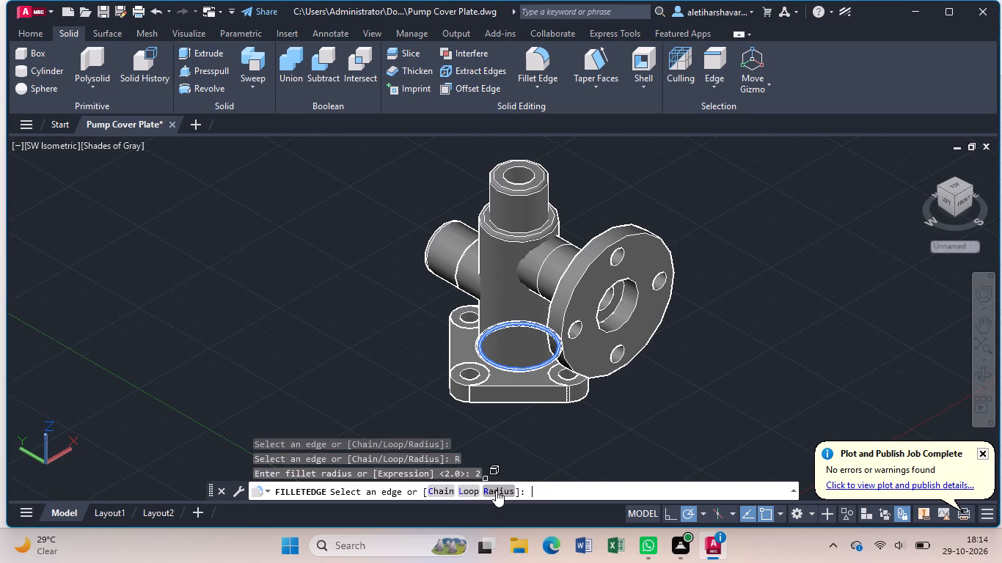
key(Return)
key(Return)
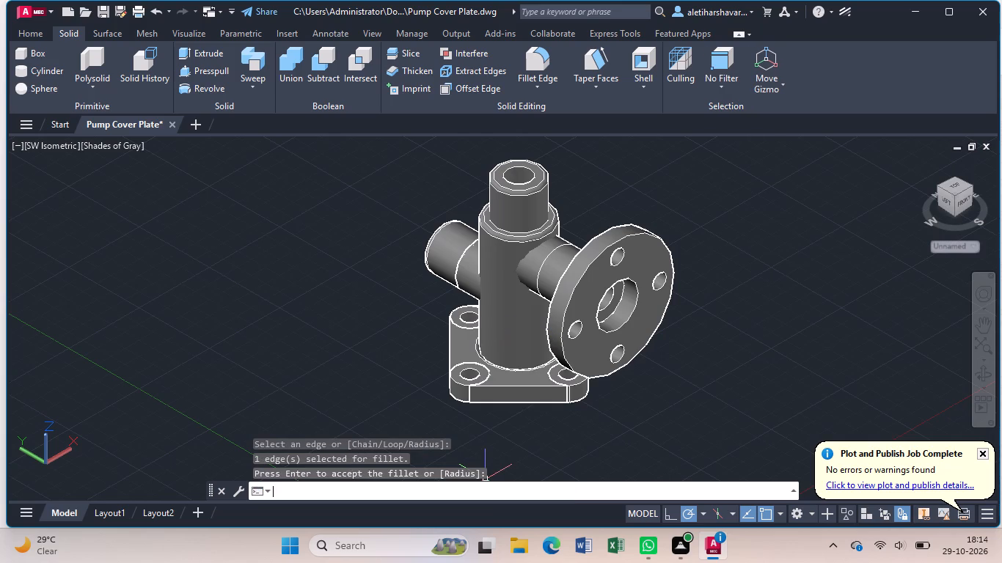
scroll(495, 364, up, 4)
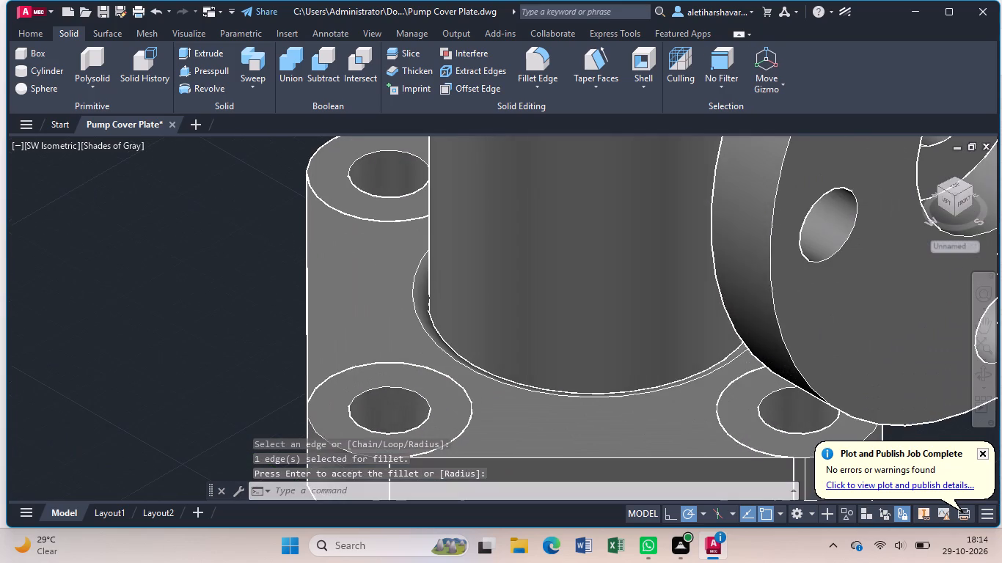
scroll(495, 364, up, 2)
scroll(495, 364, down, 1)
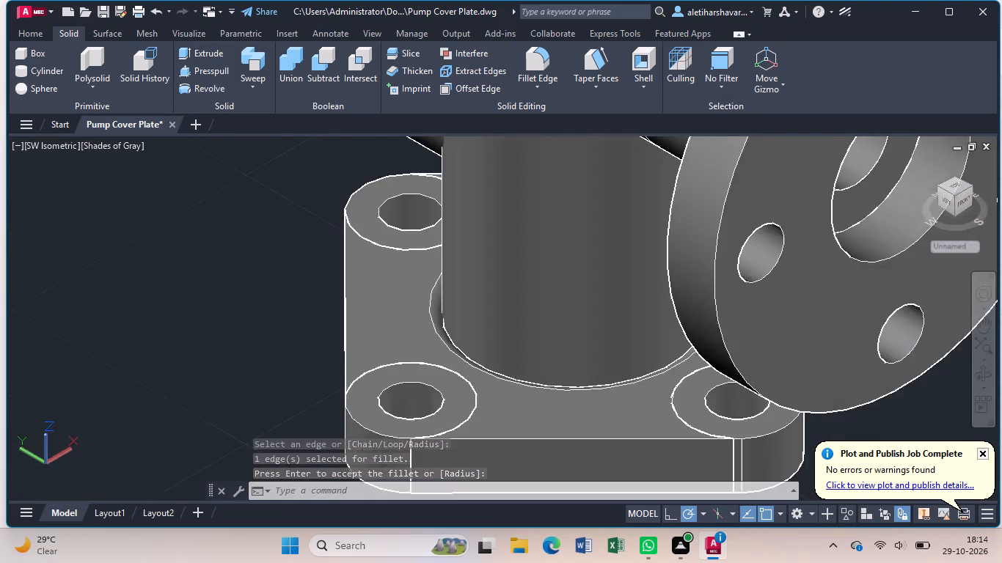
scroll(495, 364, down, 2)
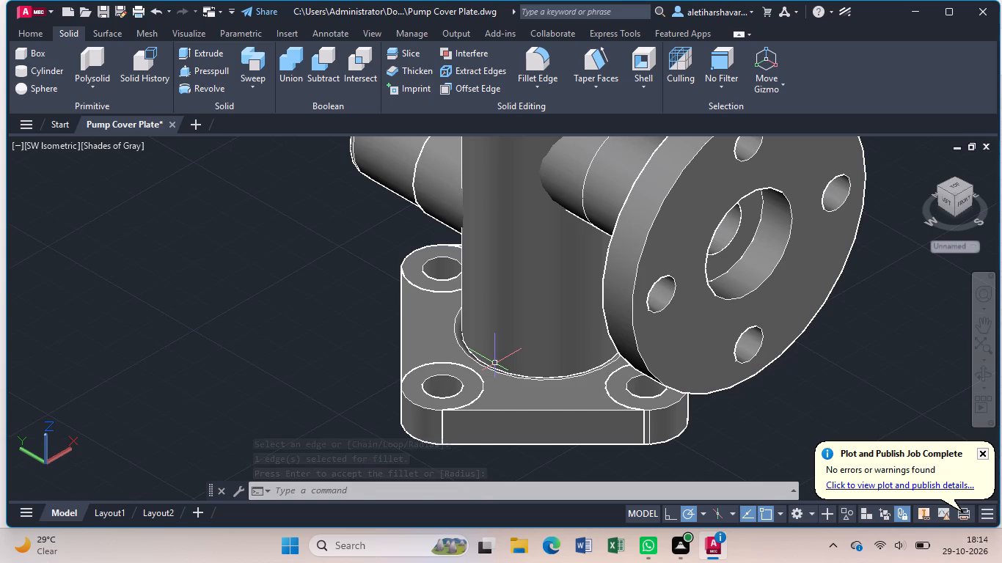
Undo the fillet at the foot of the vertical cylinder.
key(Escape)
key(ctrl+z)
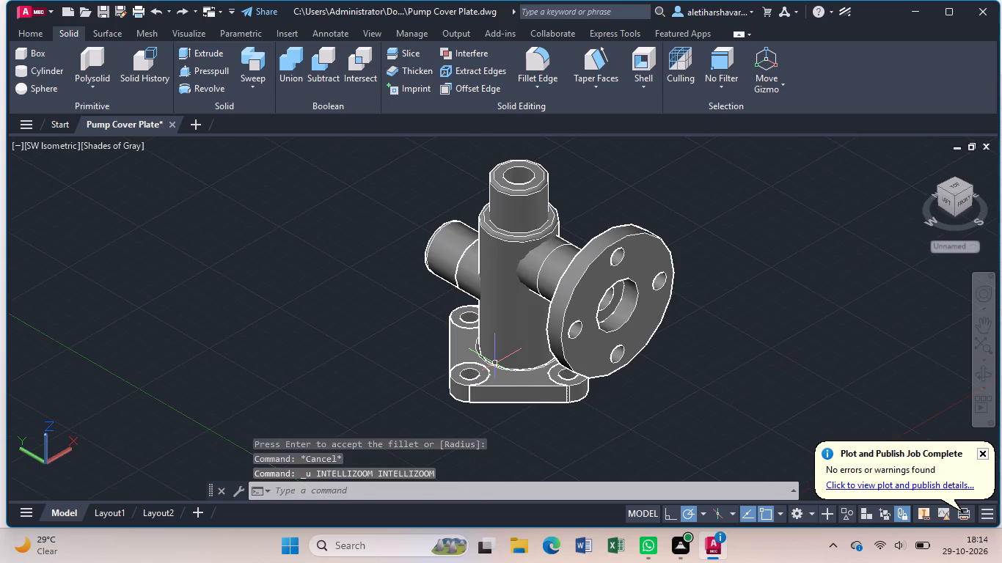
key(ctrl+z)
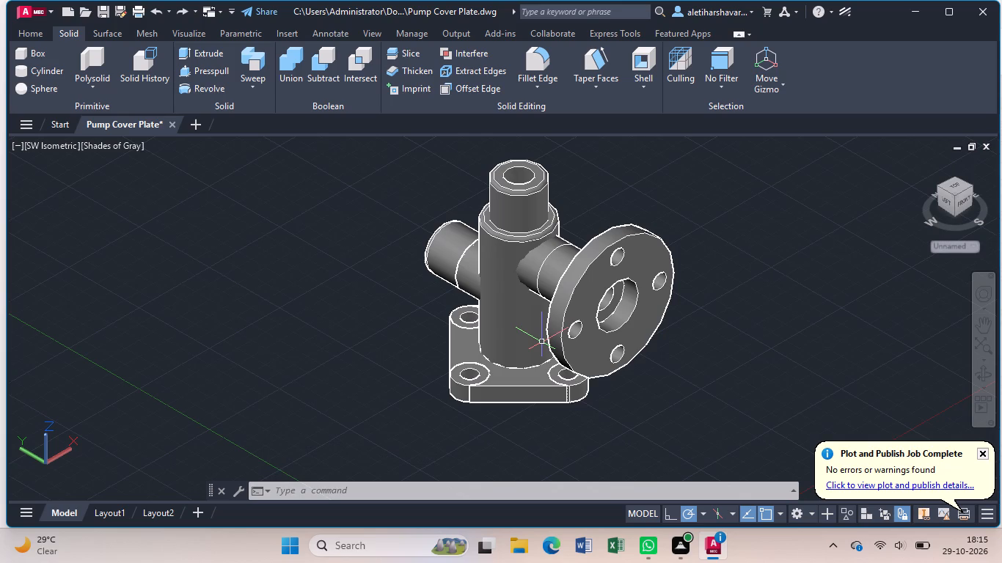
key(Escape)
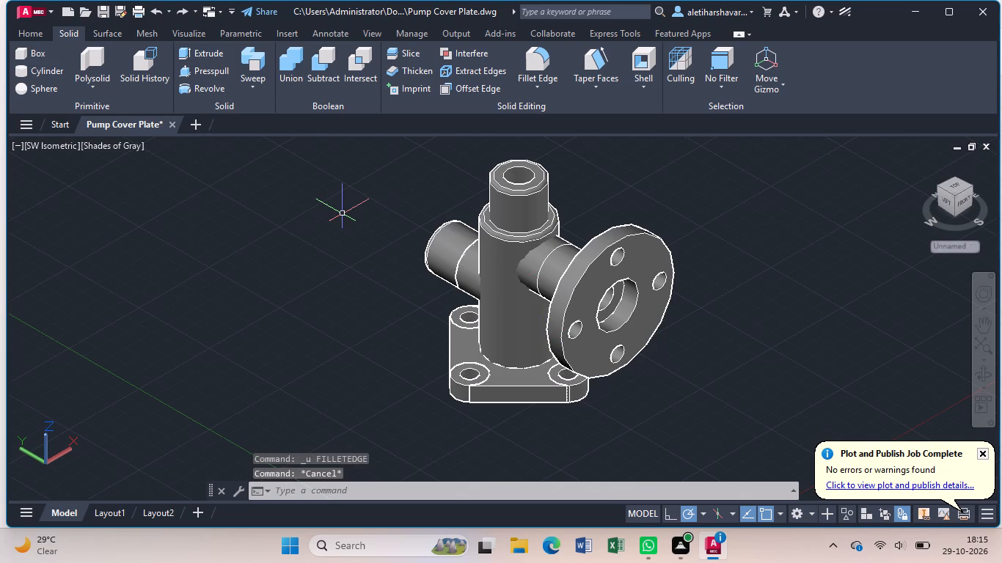
Save the Pump Cover Plate drawing.
key(ctrl+s)
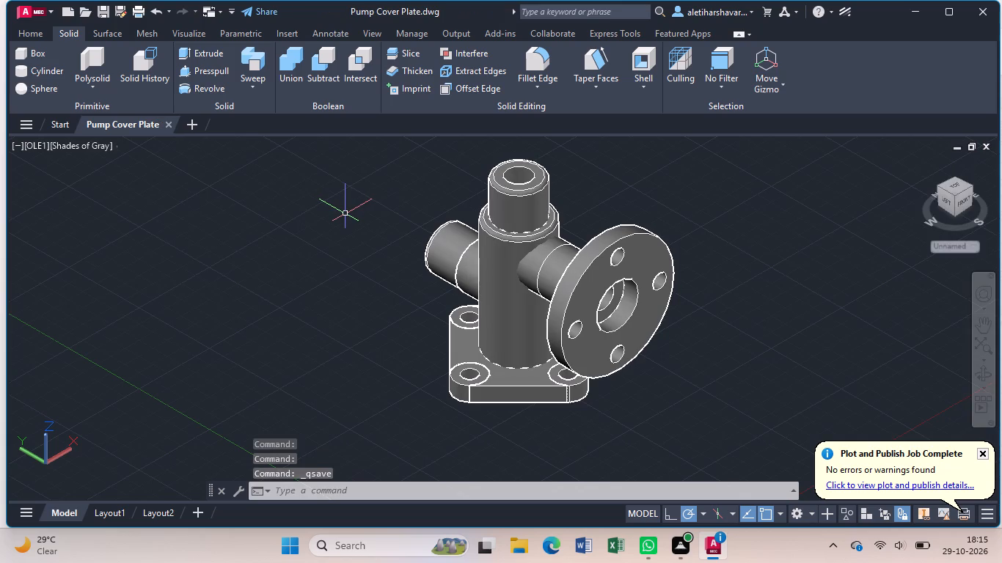
key(ctrl+s)
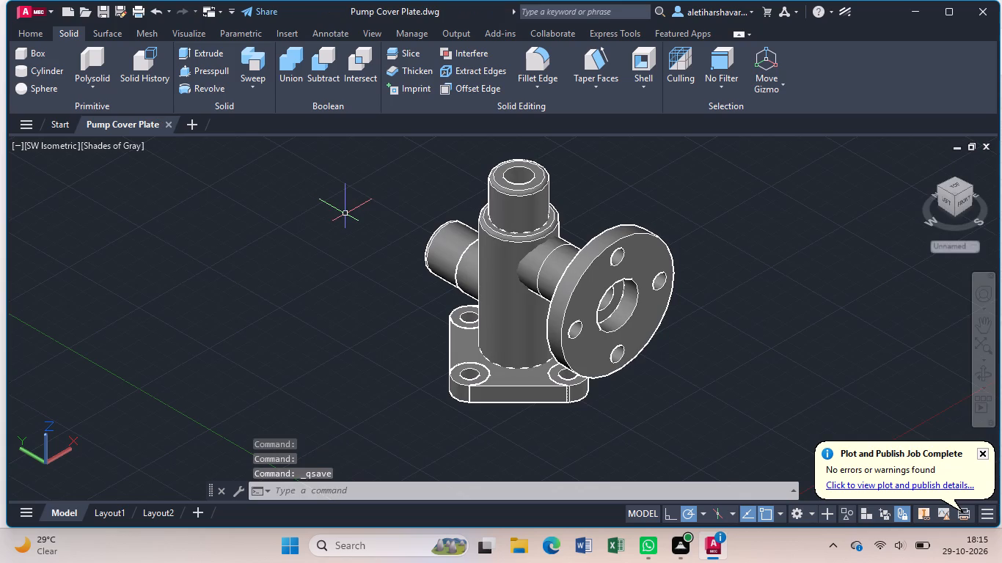
key(Escape)
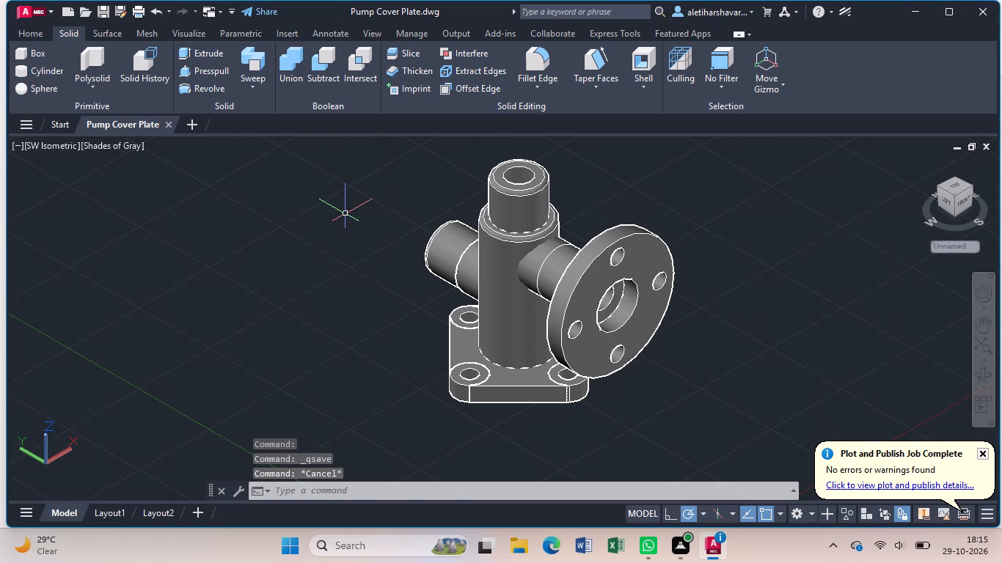
key(ctrl+s)
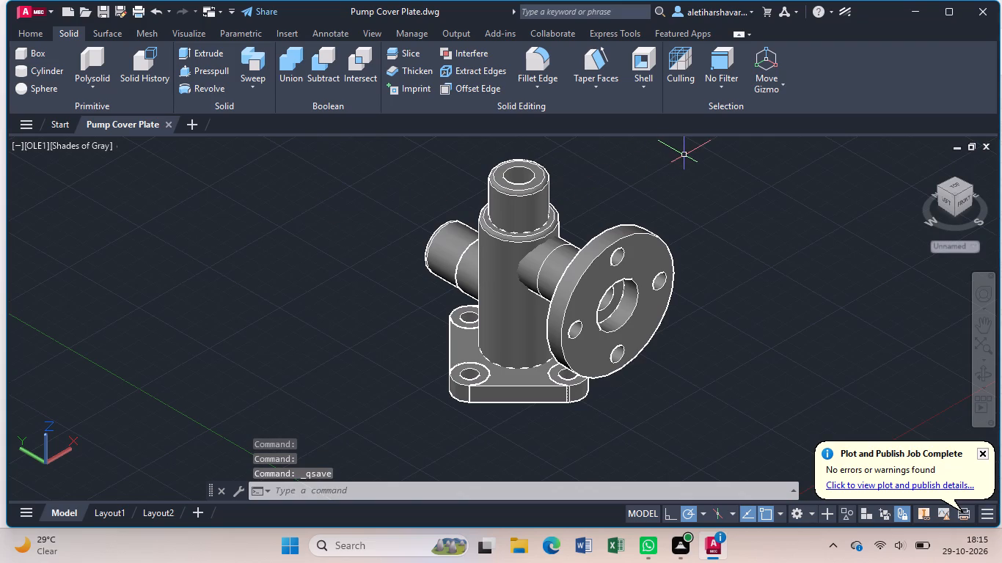
Set up a centred landscape plot of the model with DWG To PDF.pc3 on ISO A4 (297.00 x 210.00 MM) paper.
text(plo)
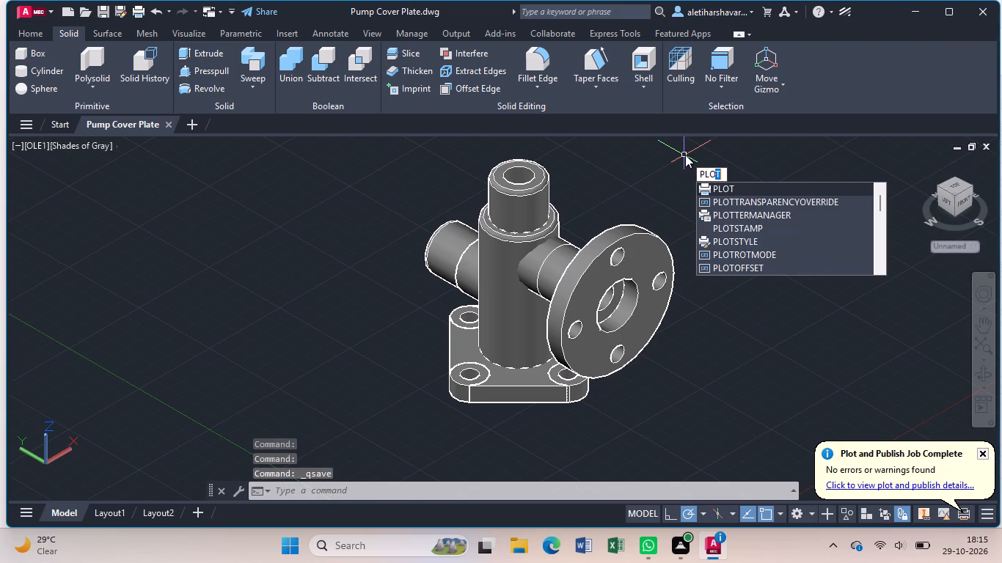
click(739, 185)
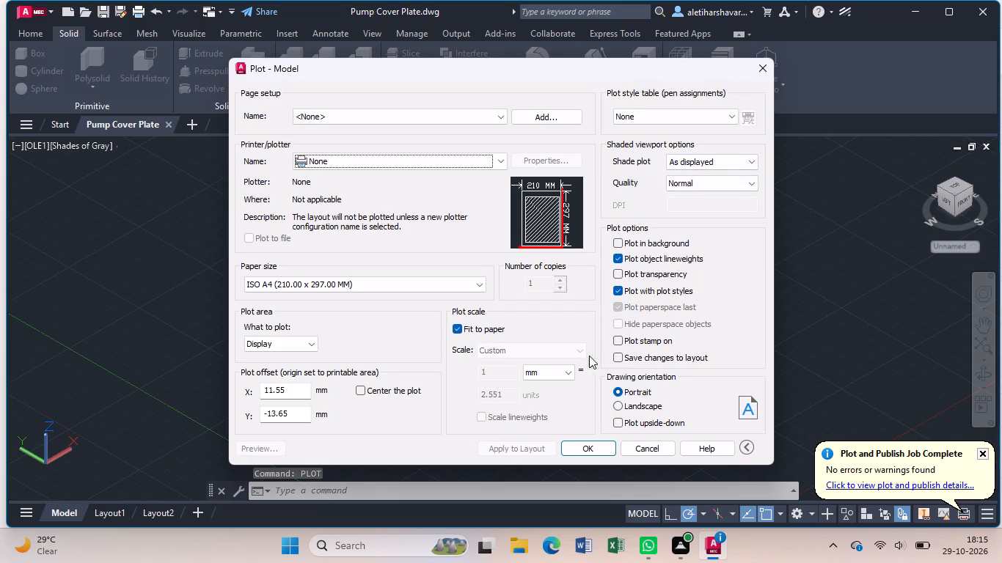
click(623, 404)
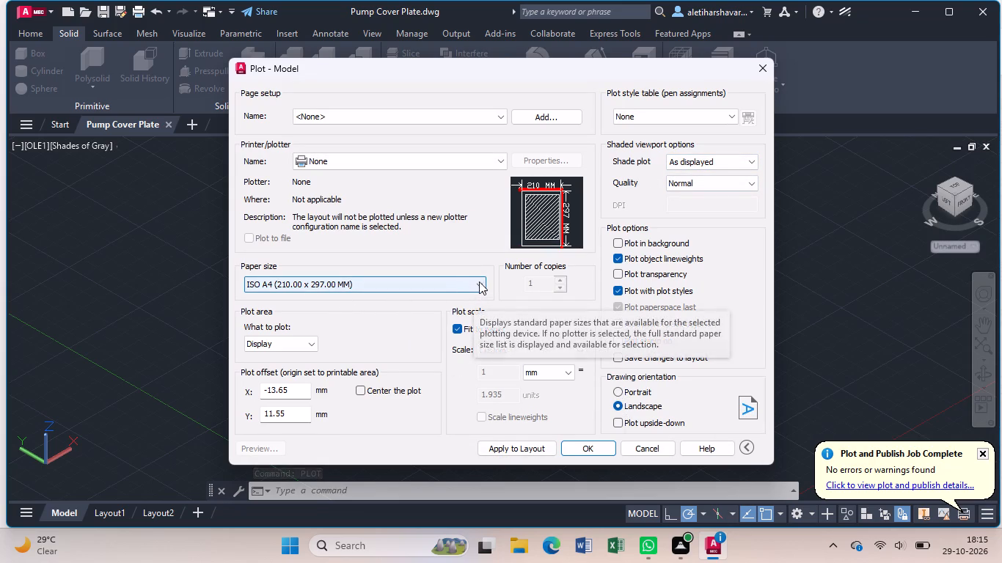
click(505, 158)
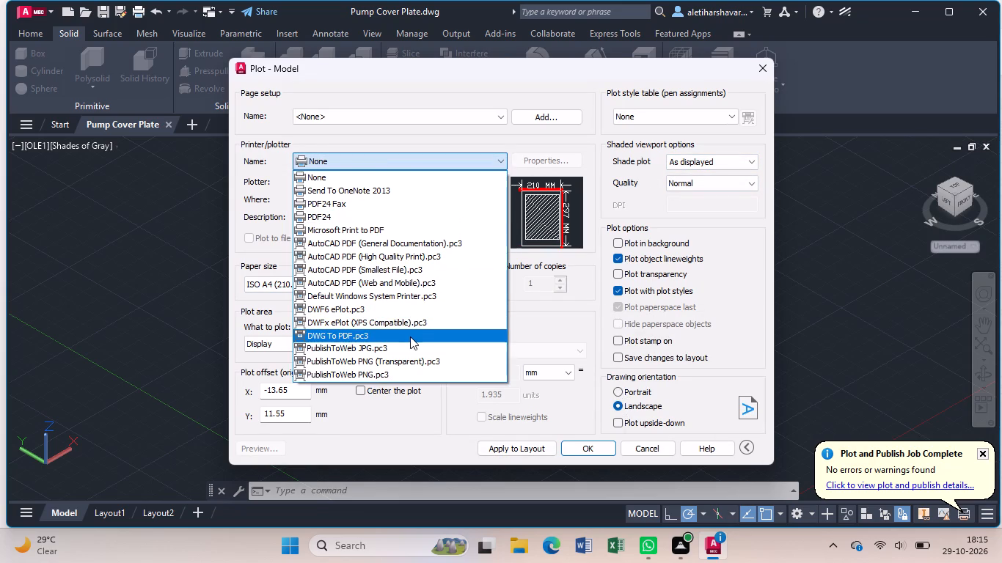
click(410, 336)
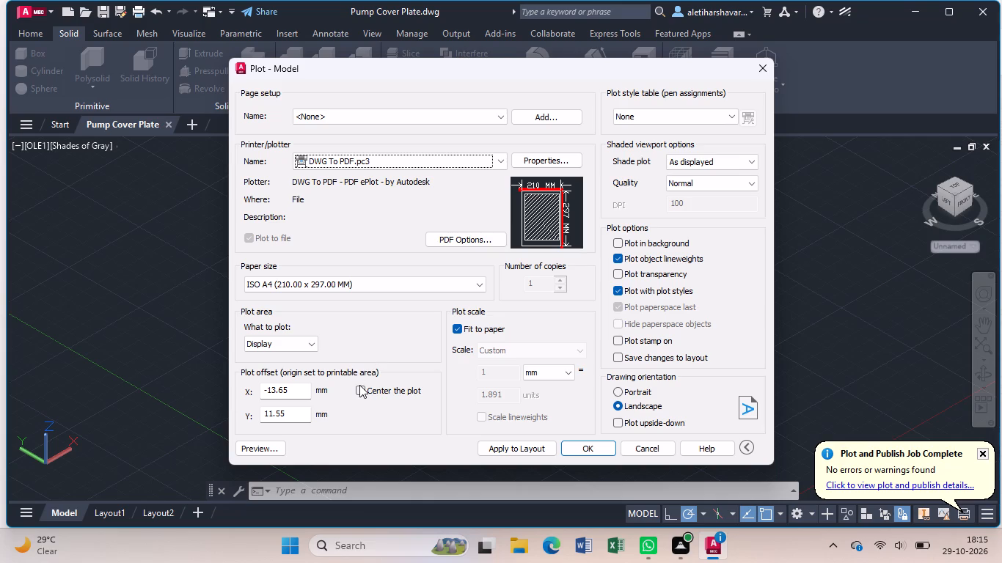
click(360, 386)
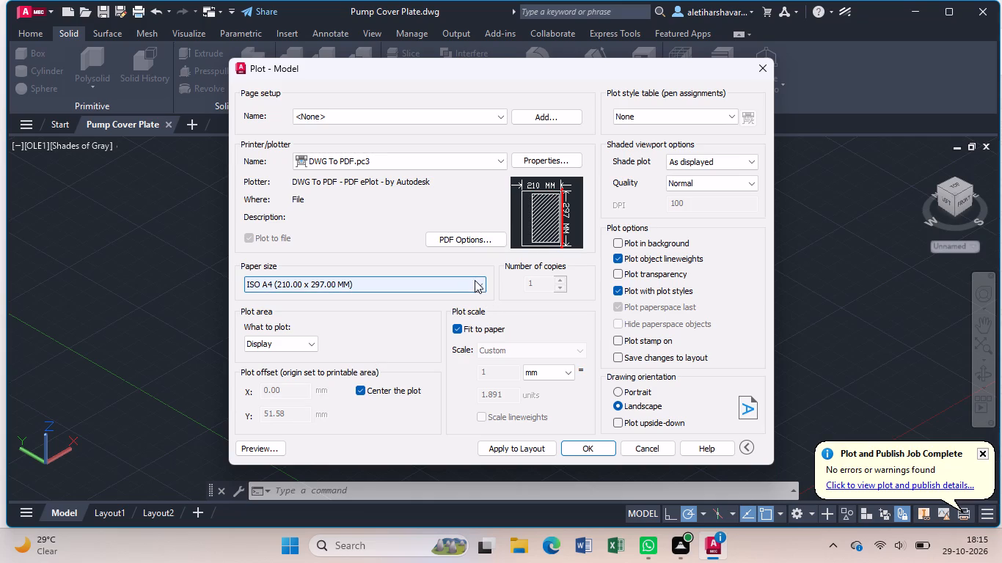
click(480, 284)
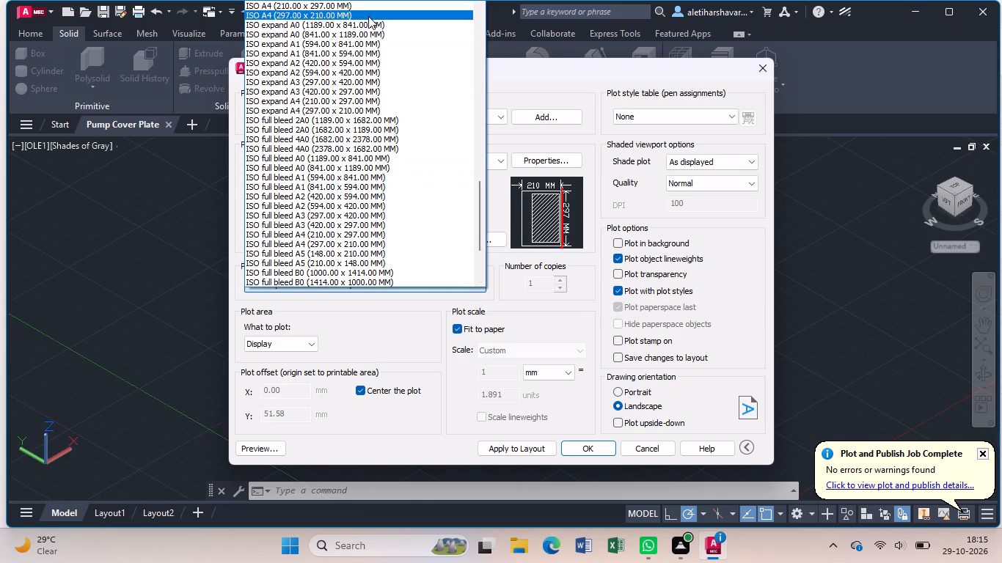
click(368, 15)
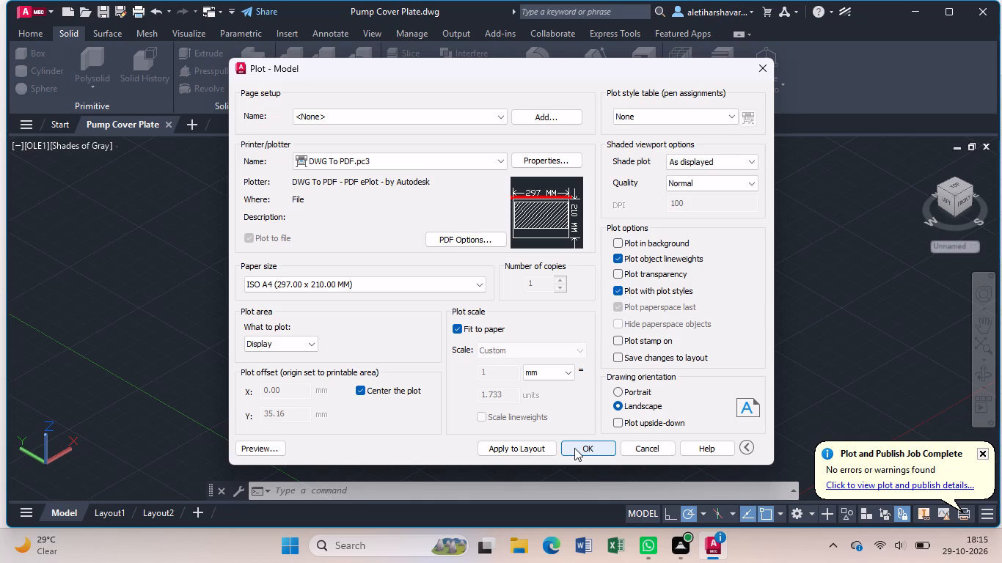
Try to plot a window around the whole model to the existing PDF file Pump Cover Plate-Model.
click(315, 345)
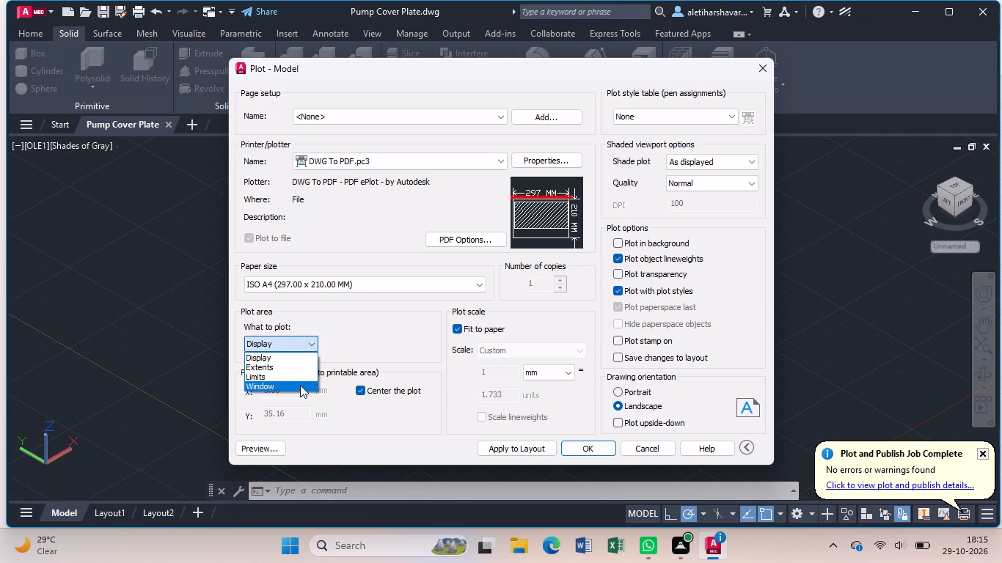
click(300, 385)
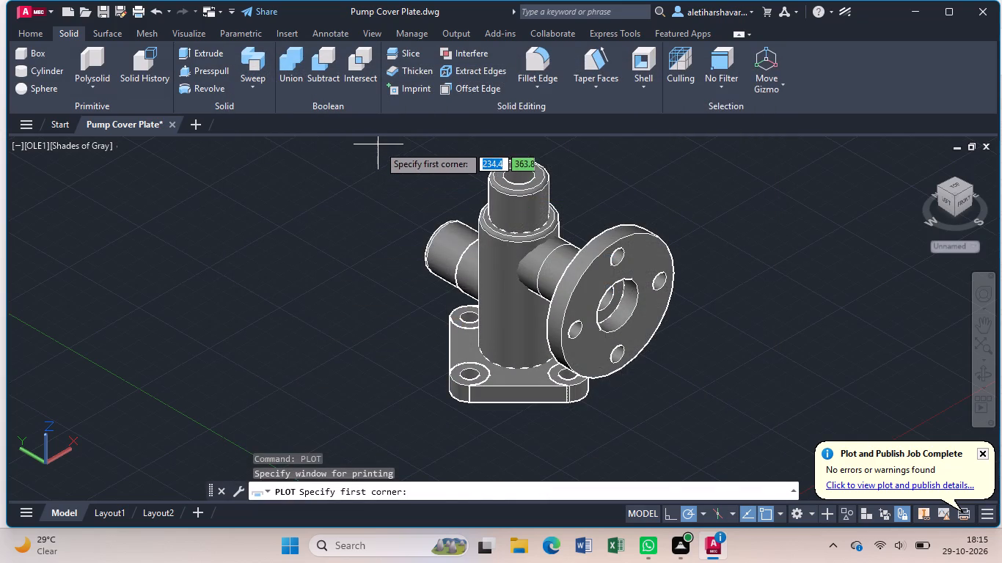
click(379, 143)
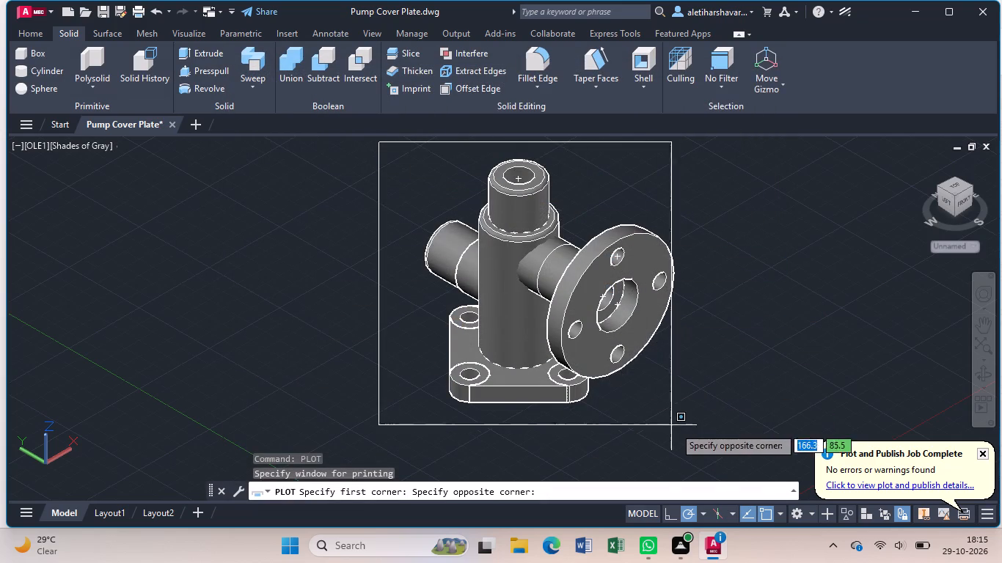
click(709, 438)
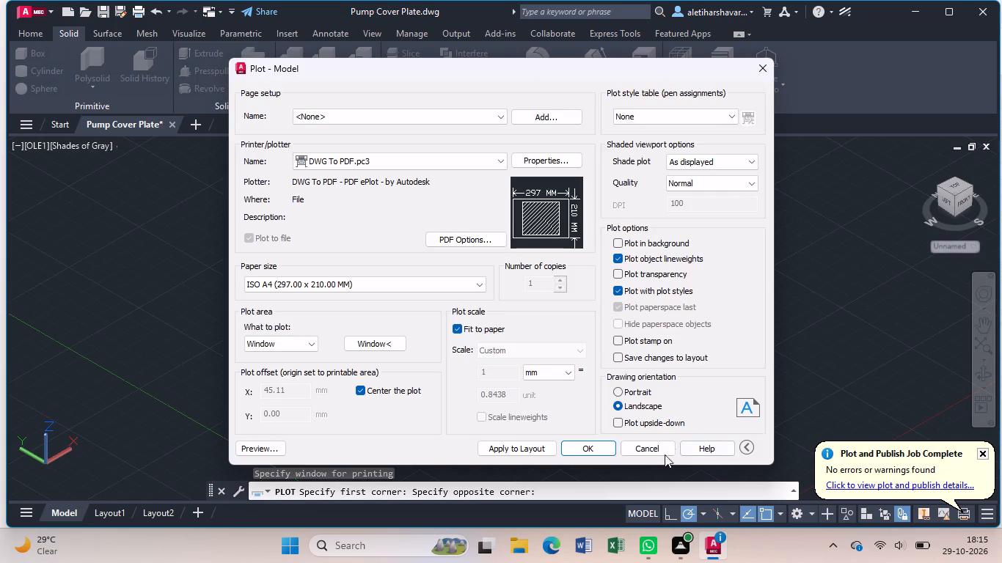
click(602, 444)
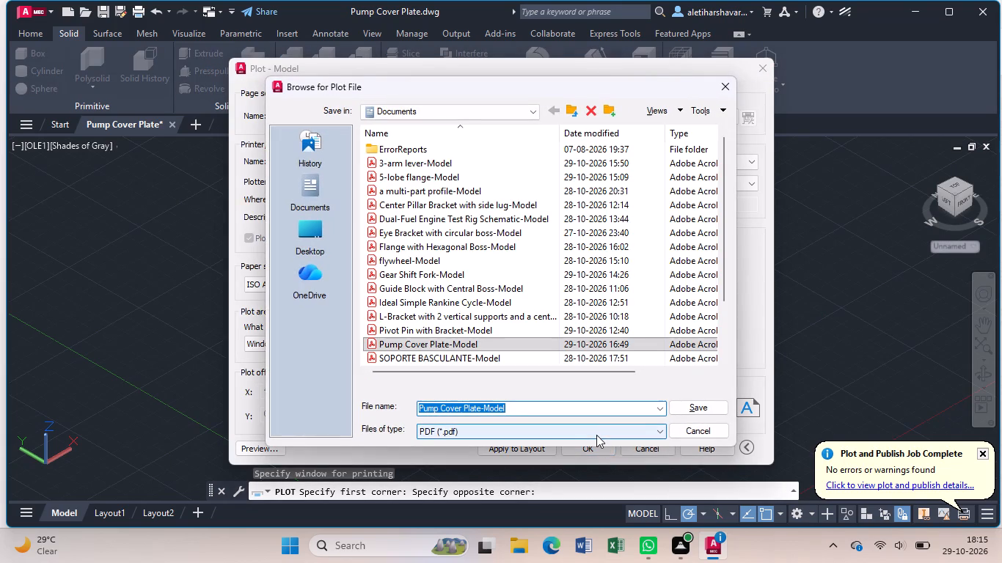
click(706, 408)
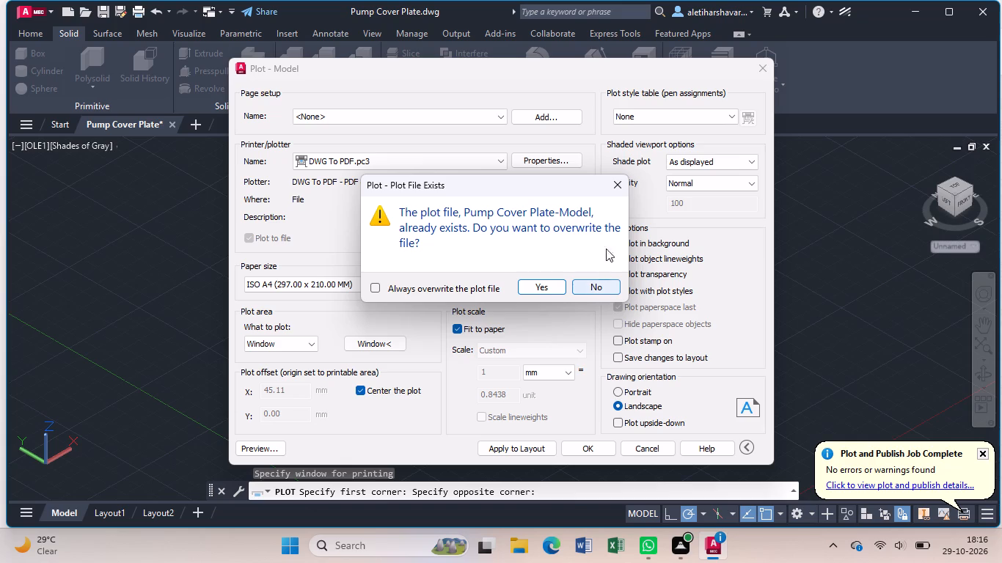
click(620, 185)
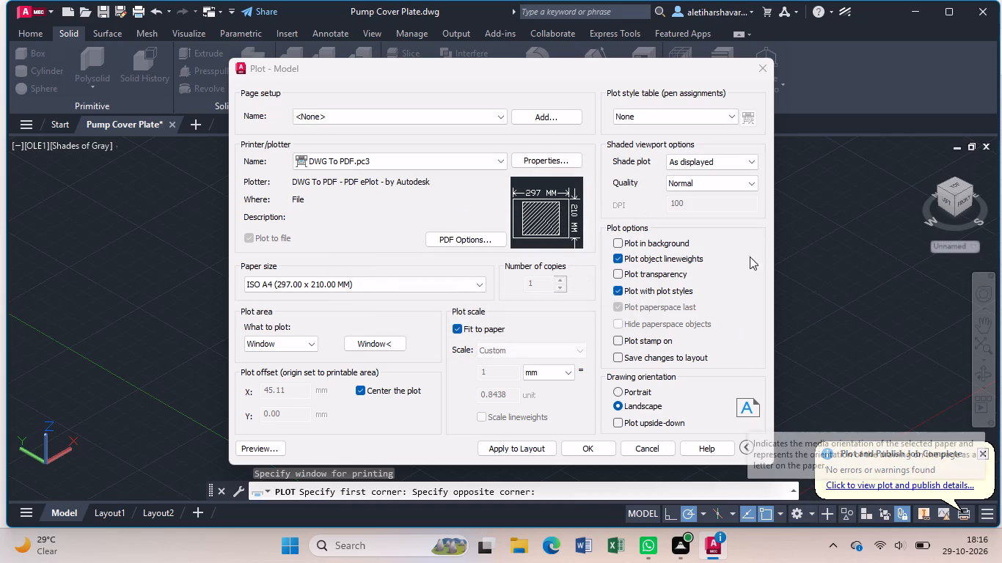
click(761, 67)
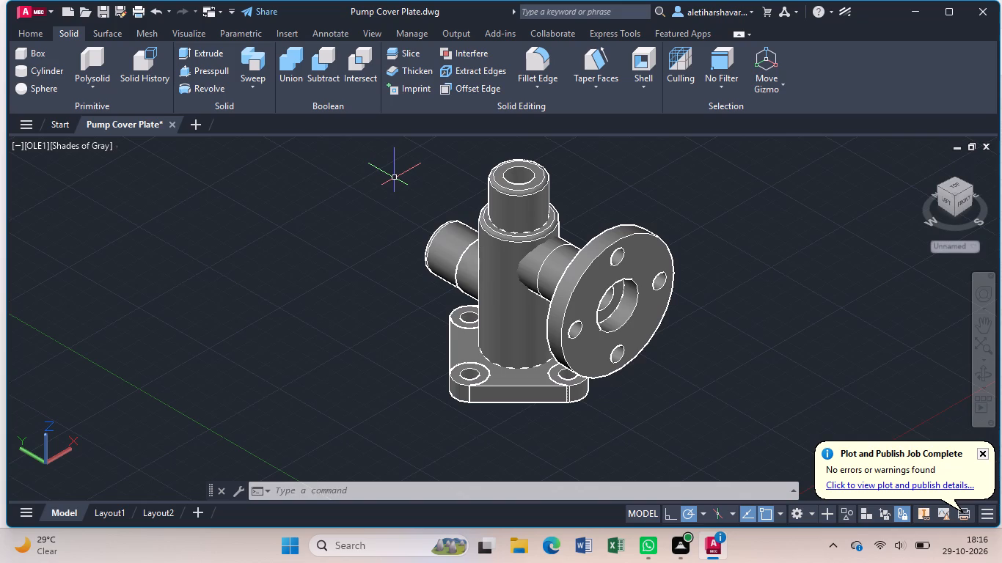
Save the Pump Cover Plate drawing.
key(ctrl+s)
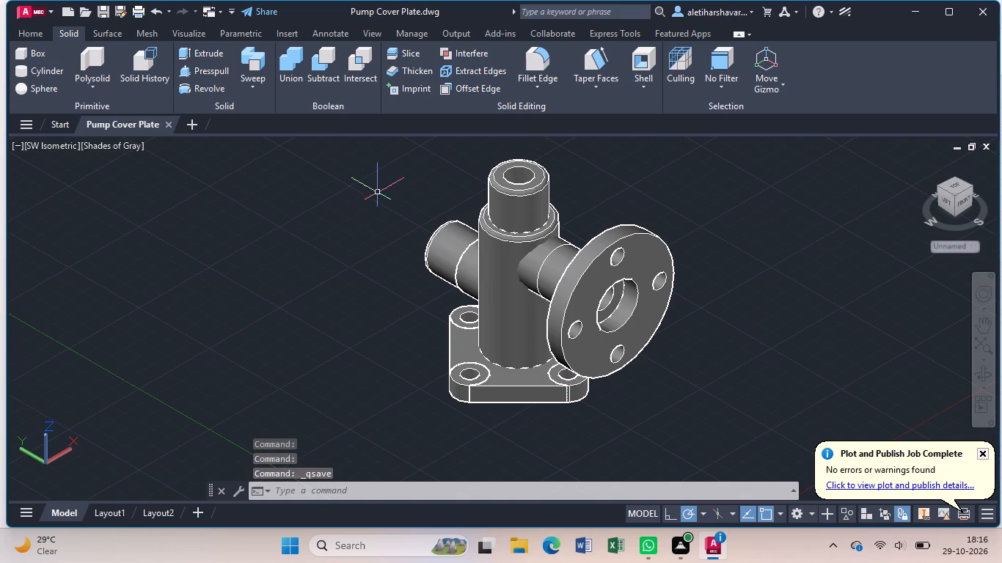
click(309, 471)
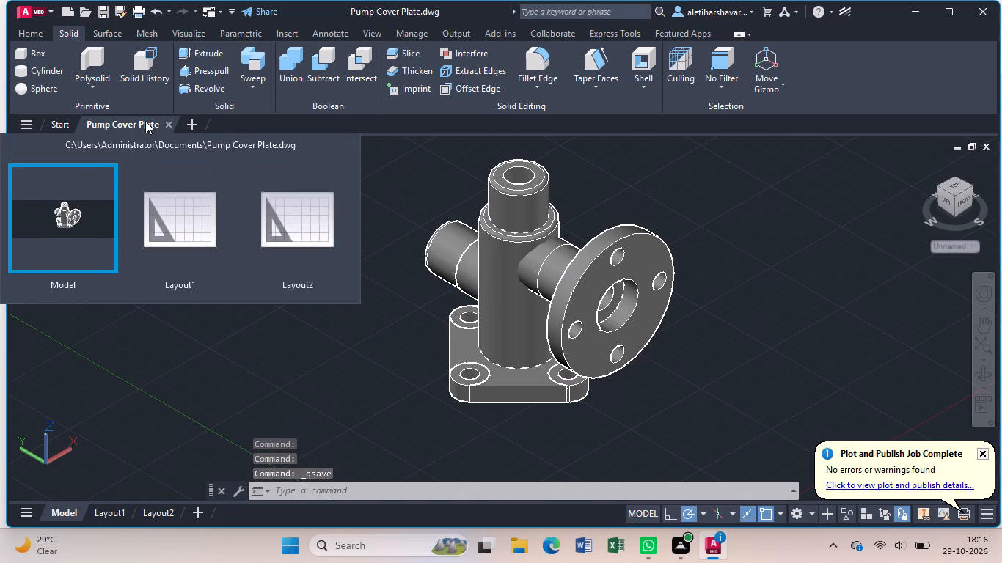
click(145, 121)
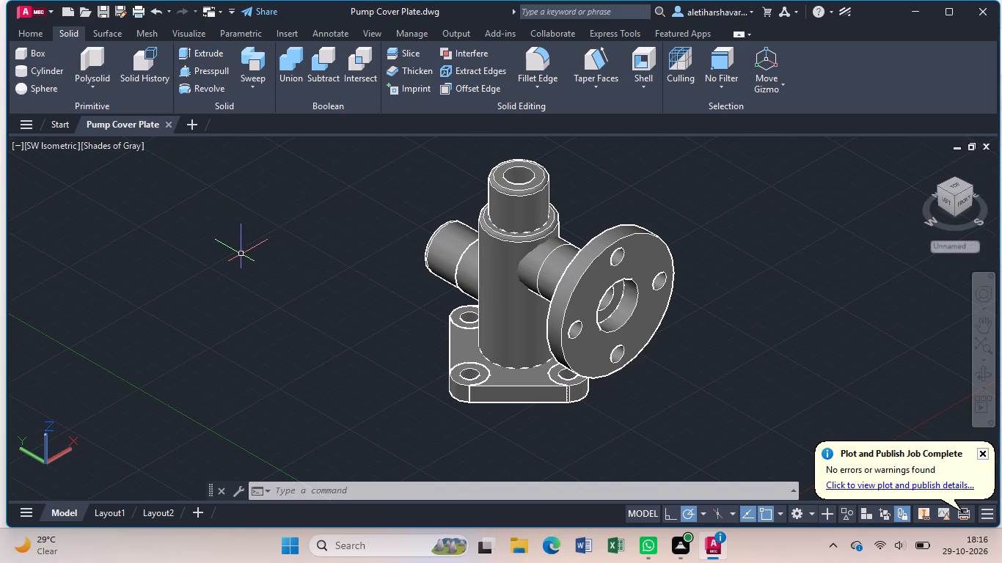
Start a new plot of the model with landscape orientation and the plot centred on the paper.
text(plo)
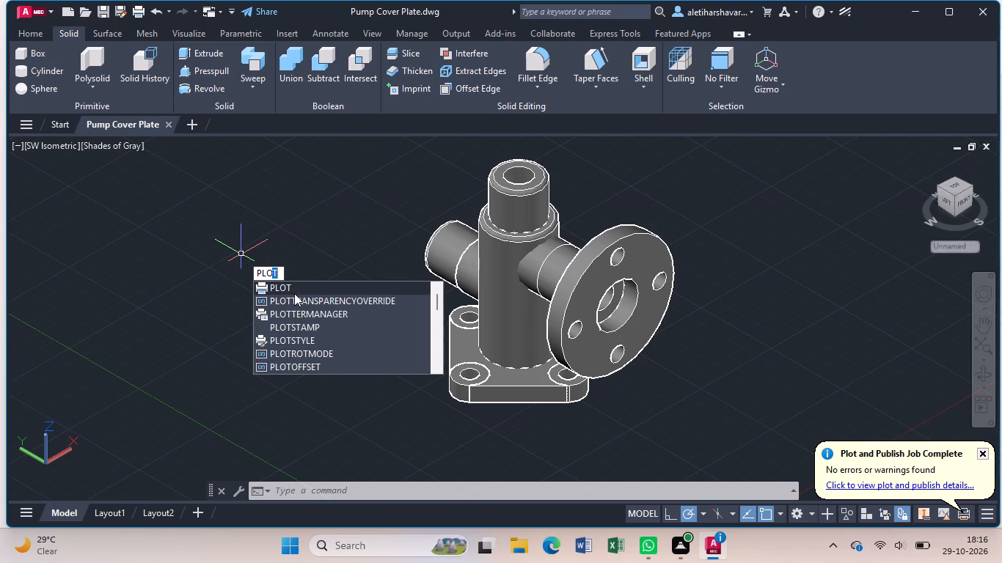
click(297, 288)
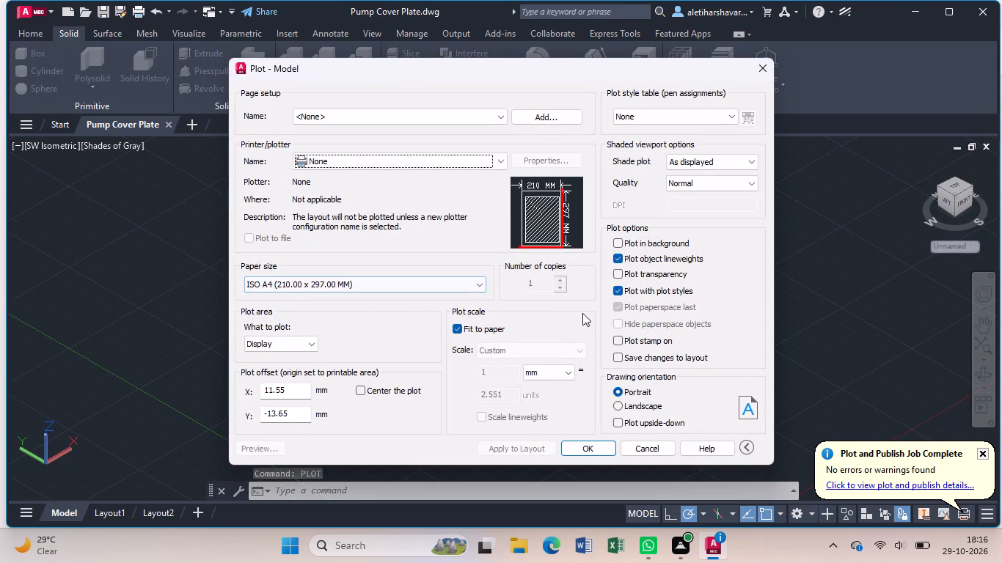
click(619, 406)
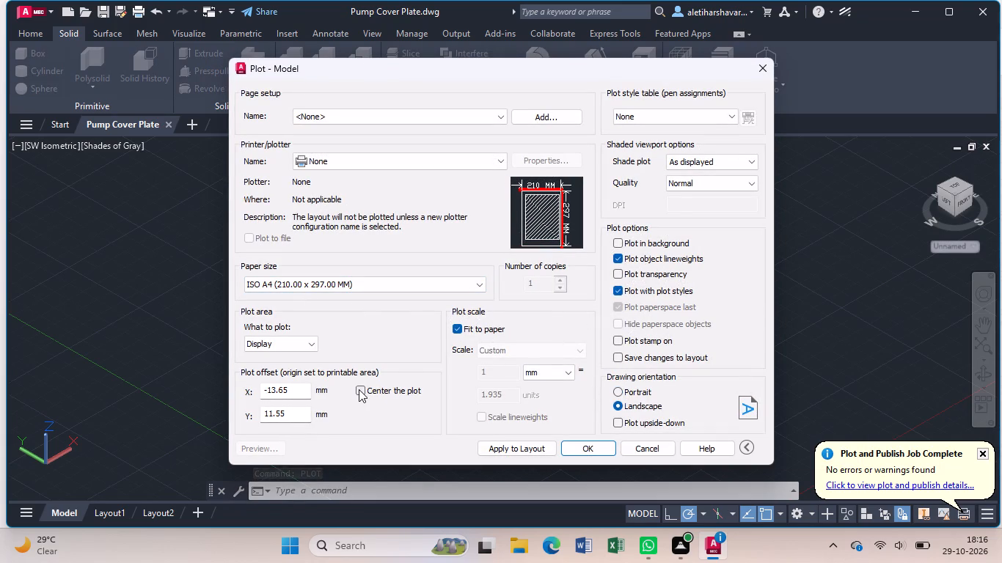
click(359, 389)
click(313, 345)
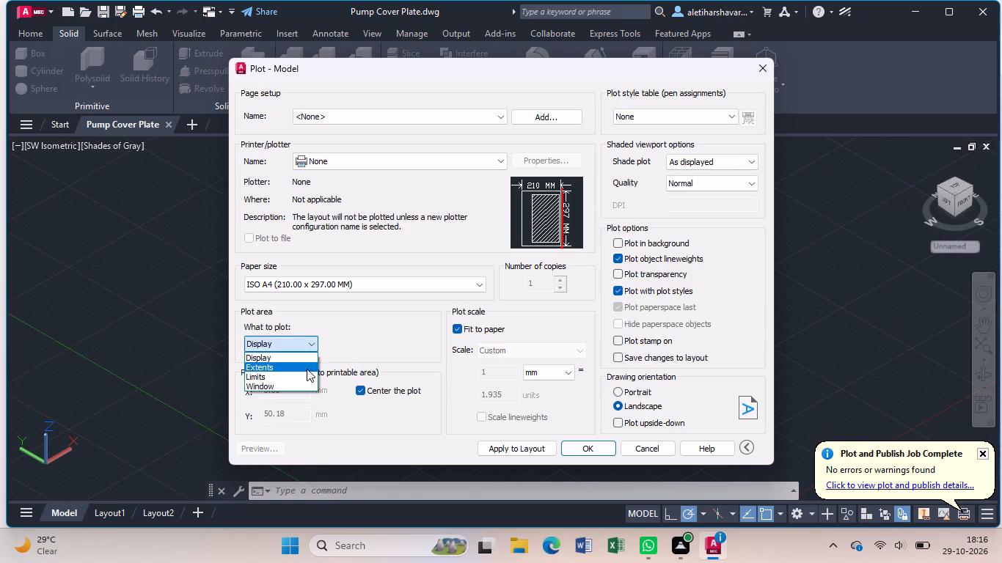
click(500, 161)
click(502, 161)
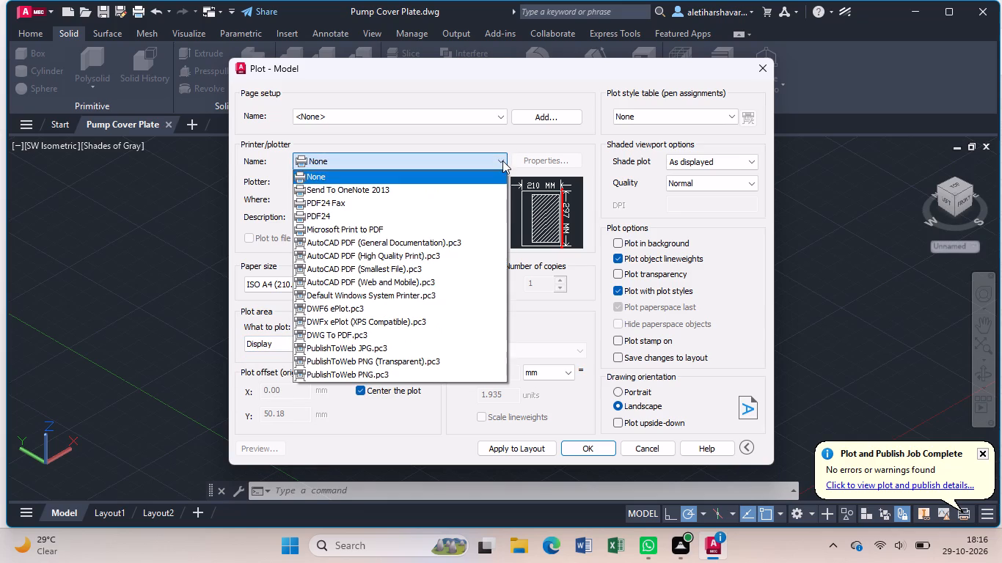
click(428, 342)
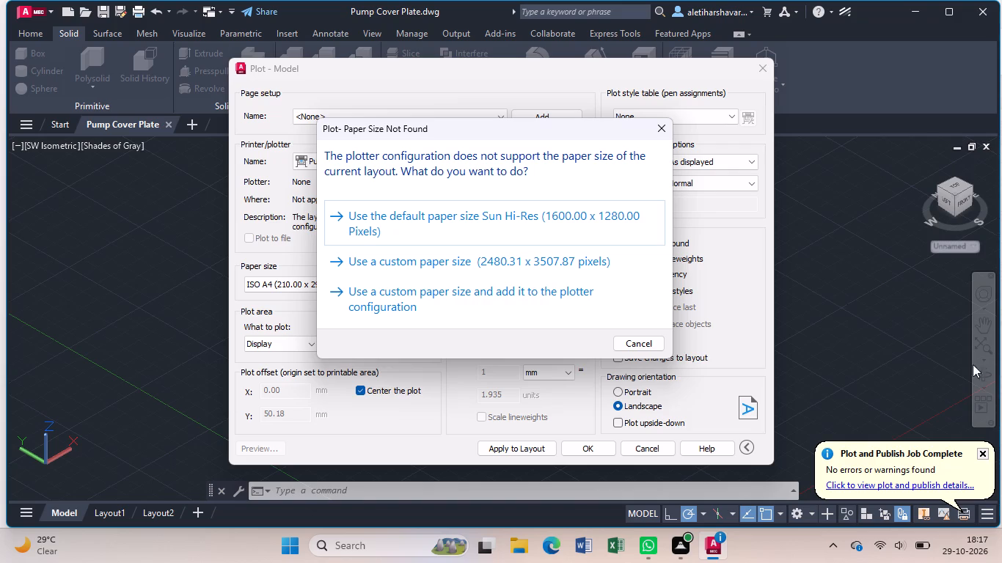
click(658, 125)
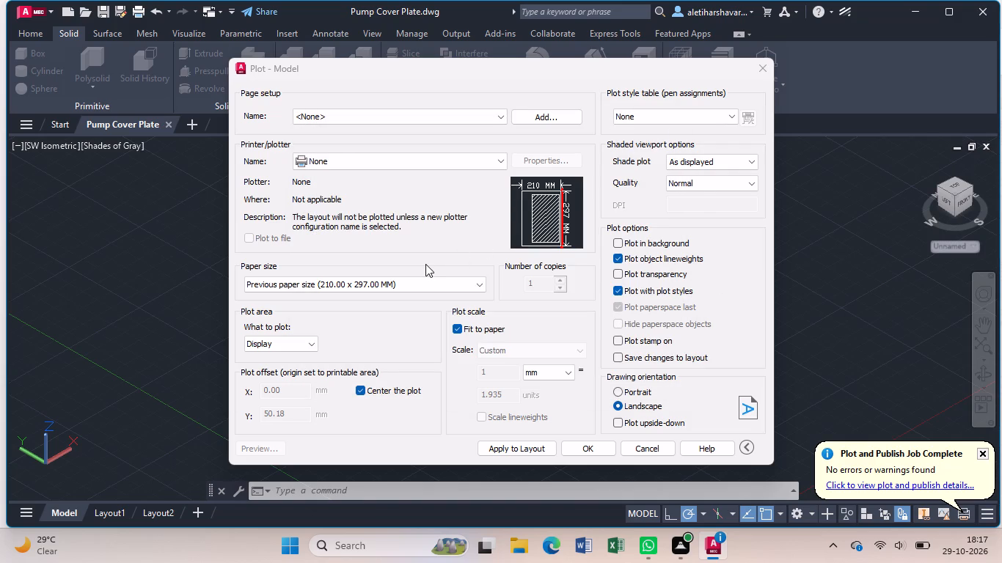
Set the paper size to ISO full bleed A4 (297.00 x 210.00 MM) and the plotter to DWG To PDF.pc3.
click(480, 281)
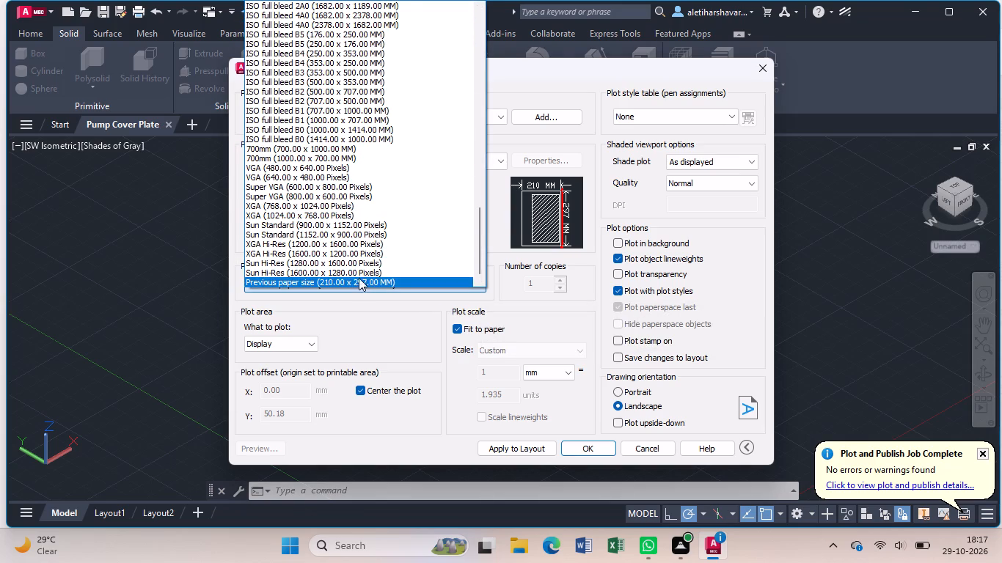
scroll(387, 9, up, 2)
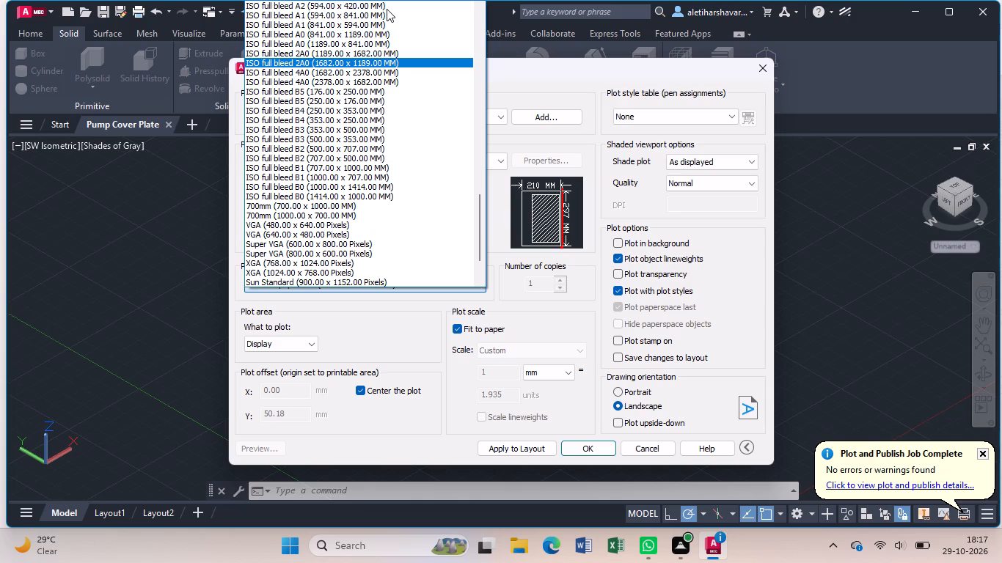
scroll(387, 9, up, 8)
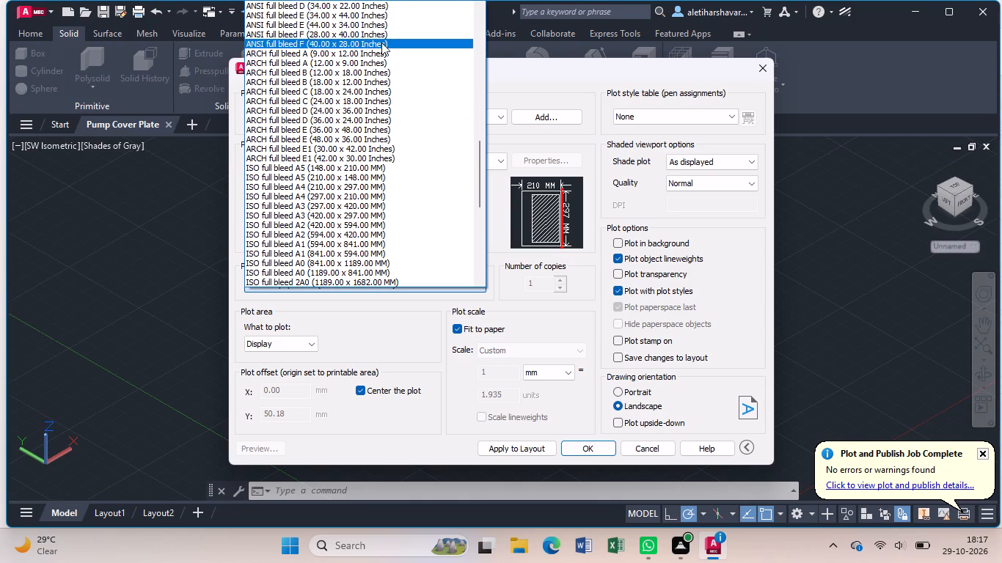
click(367, 192)
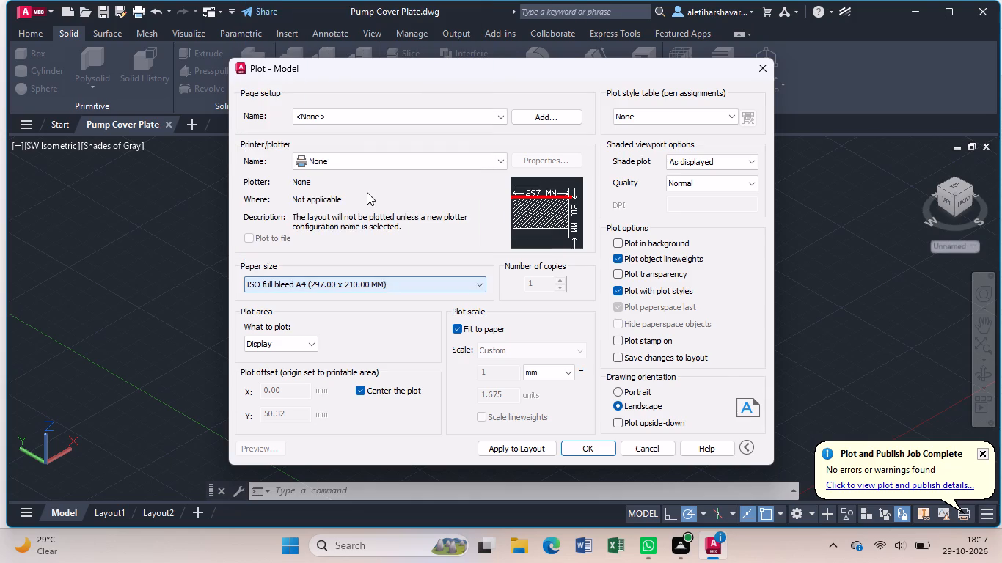
click(497, 152)
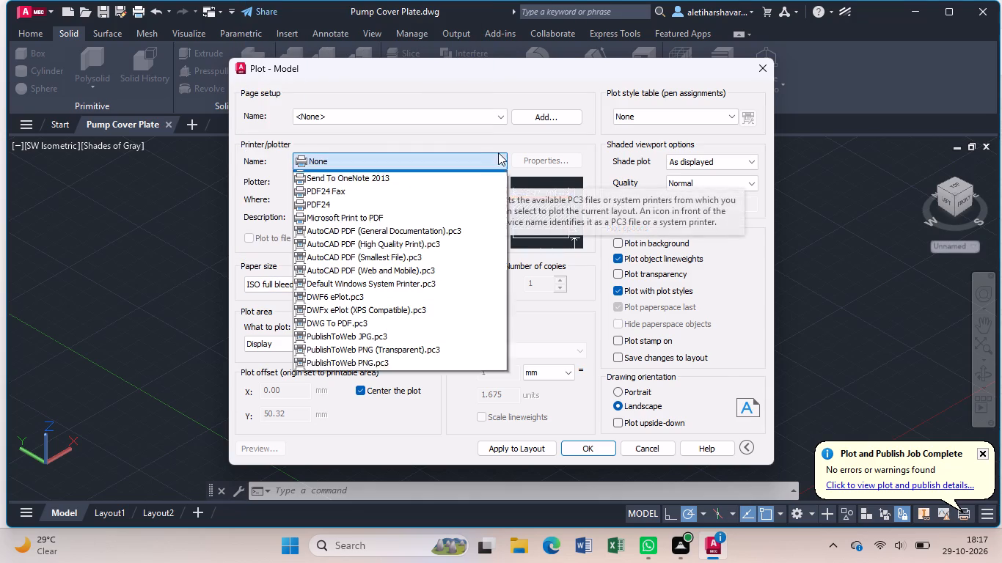
click(453, 331)
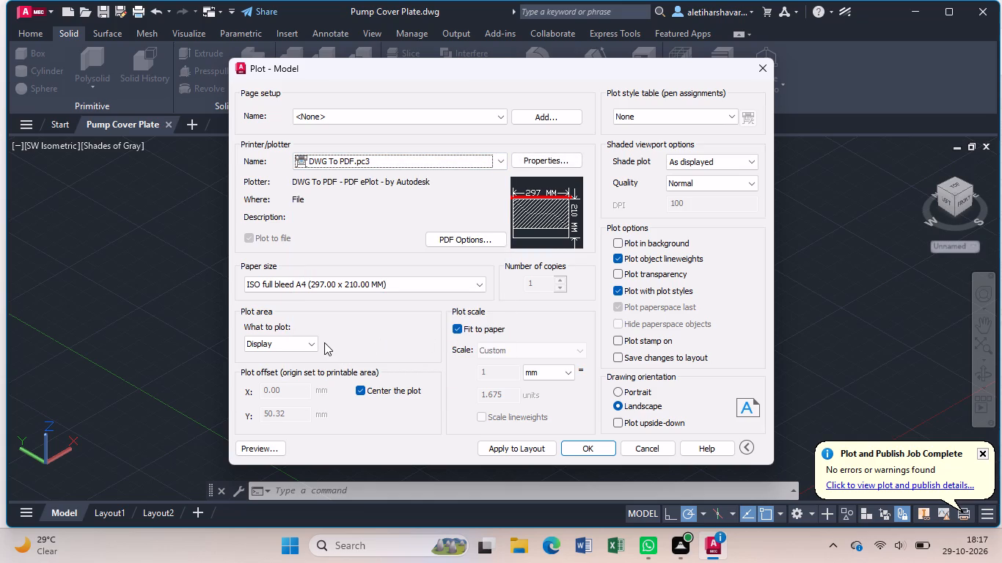
Set the plot area to a window enclosing the whole pump cover model.
click(306, 342)
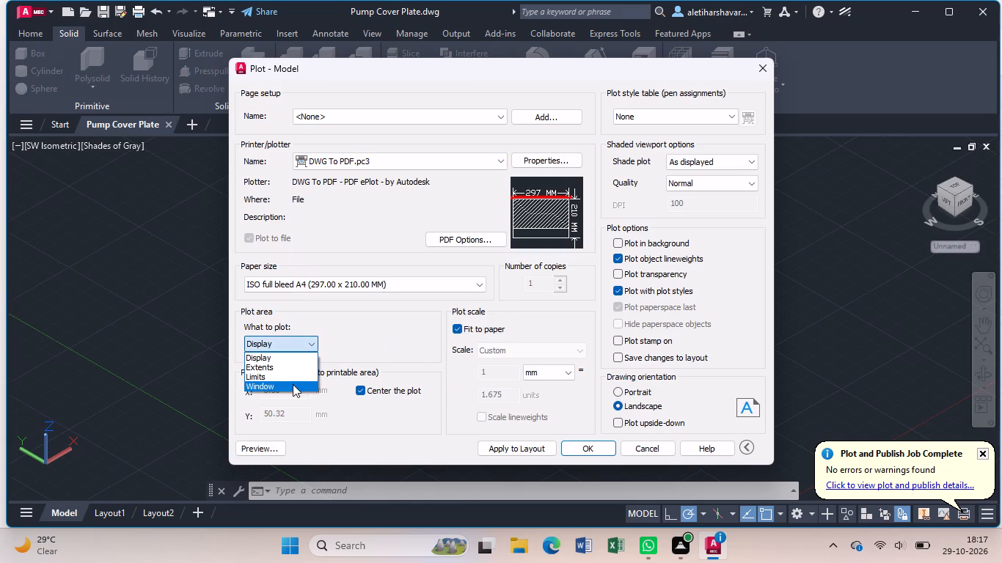
click(293, 385)
click(398, 150)
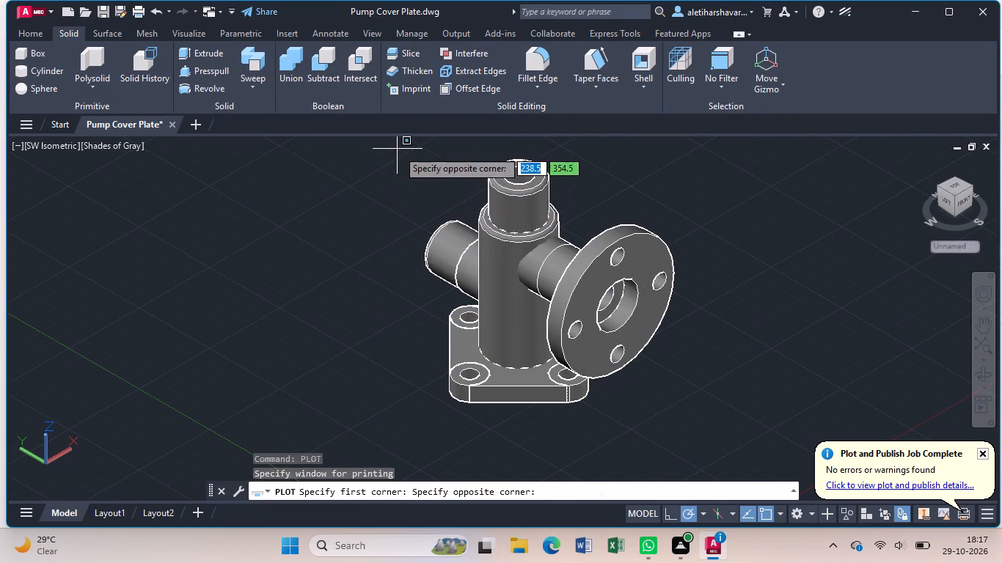
click(715, 439)
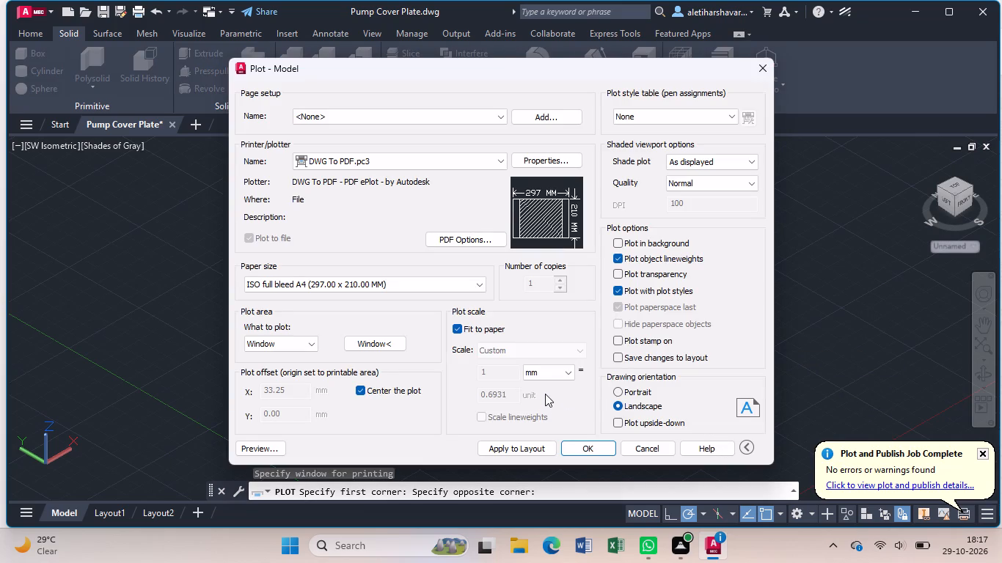
Plot the model to a PDF file named Pump Cover Plate-Model2 in the Documents folder.
click(594, 446)
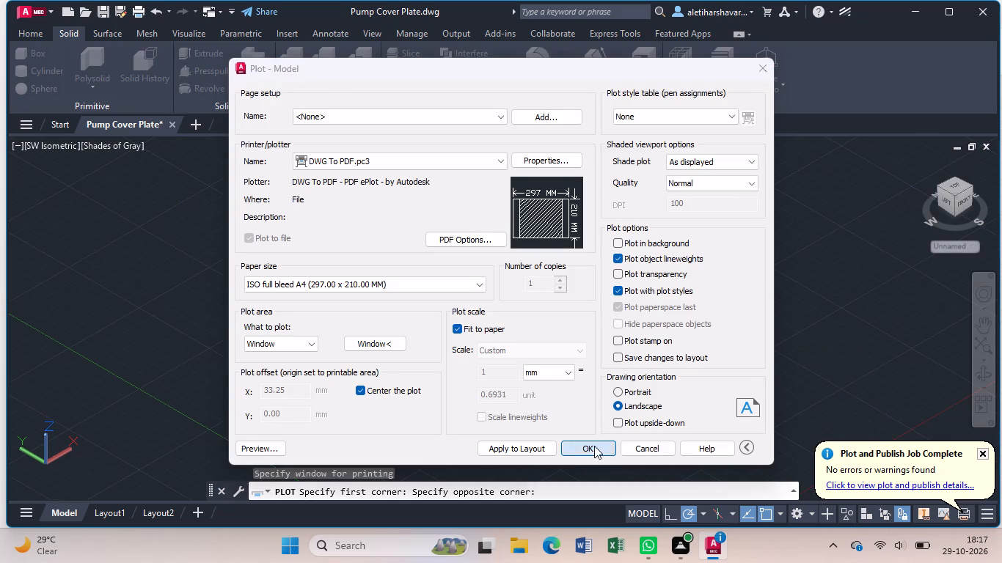
click(541, 405)
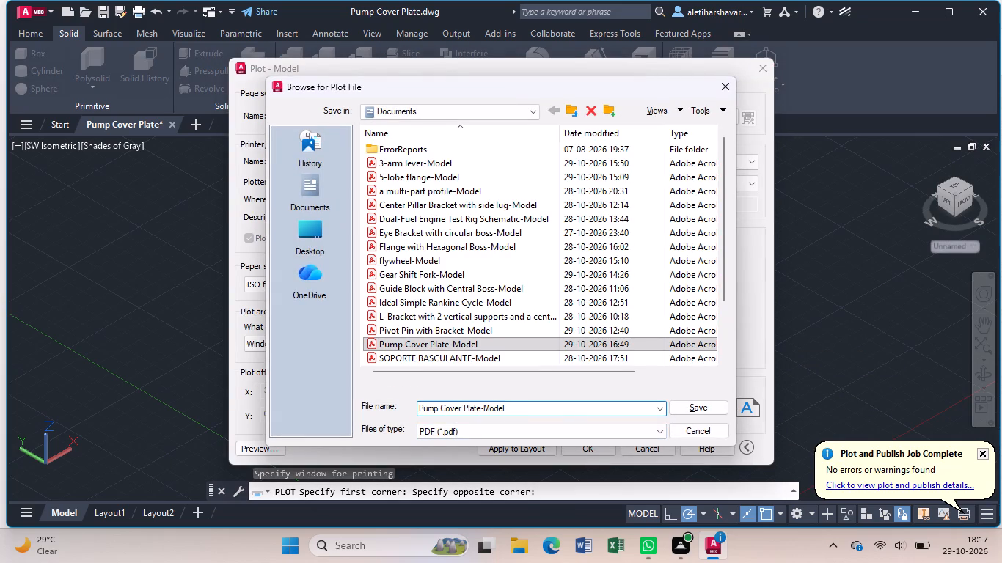
key(2)
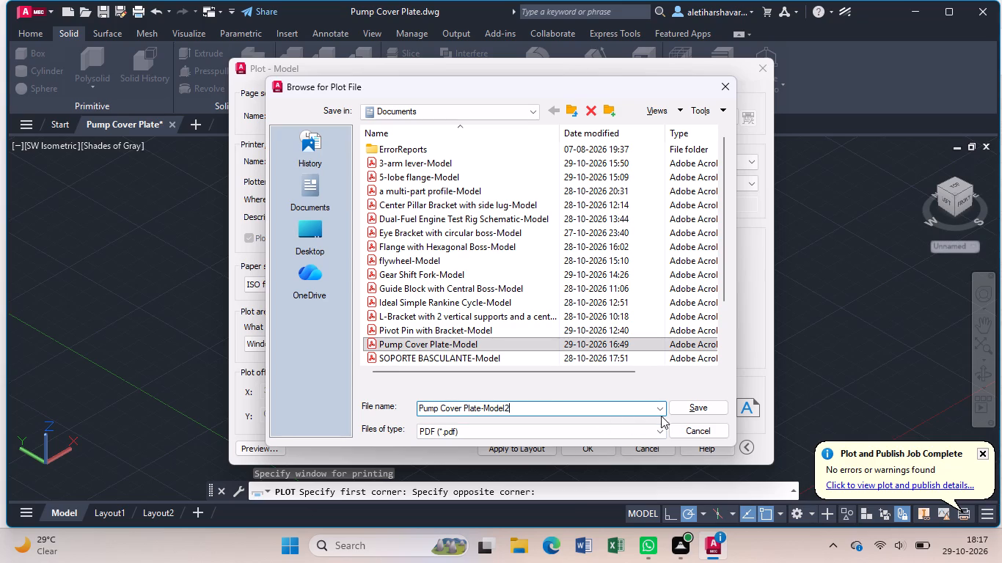
click(700, 408)
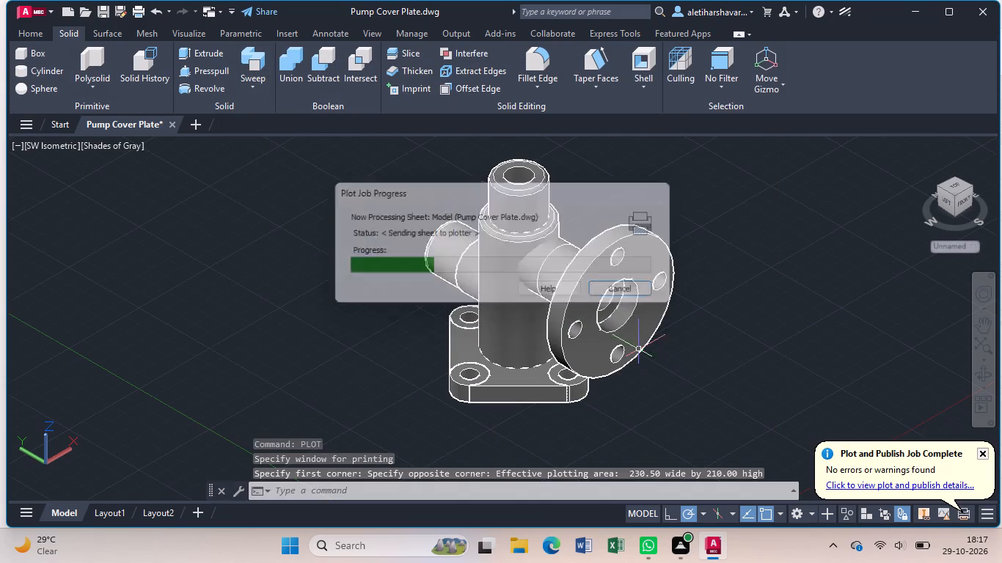